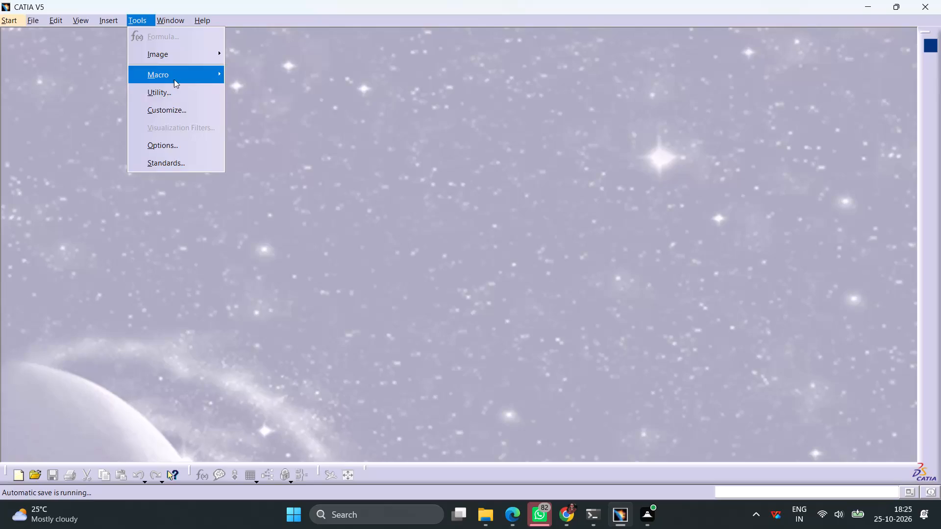
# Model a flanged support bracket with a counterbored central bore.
# Start recording a macro in the current macro library with CATScript as the language.
pyautogui.click(174, 80)
pyautogui.click(276, 87)
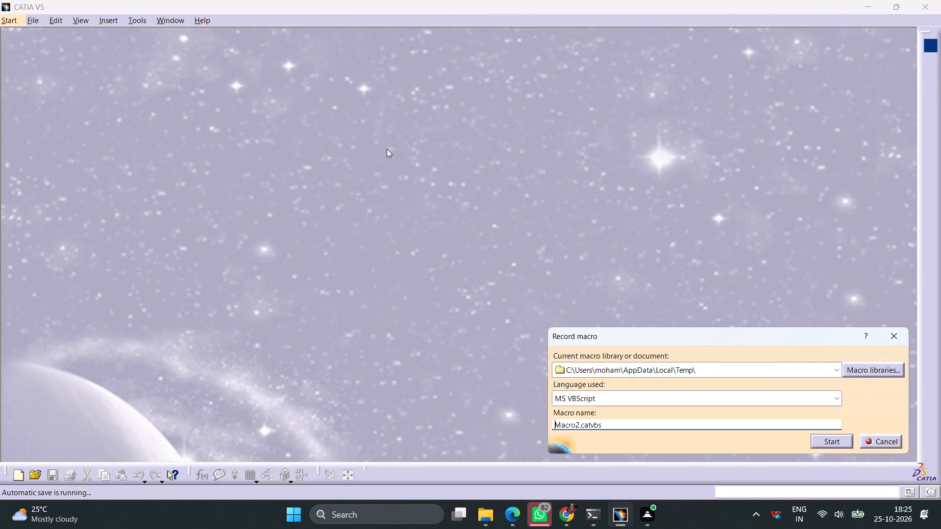
pyautogui.click(602, 395)
pyautogui.click(564, 409)
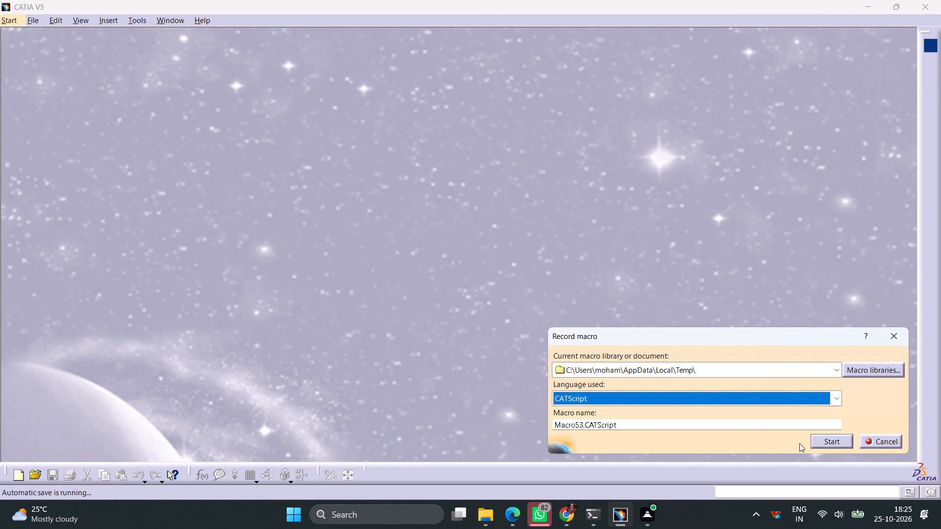
pyautogui.click(817, 439)
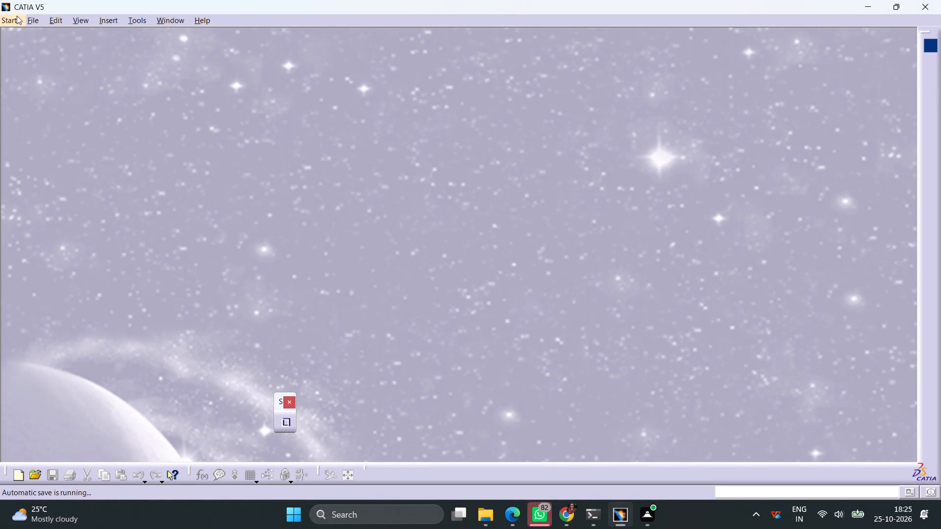
# Create a new part in the Part Design workbench.
pyautogui.click(16, 16)
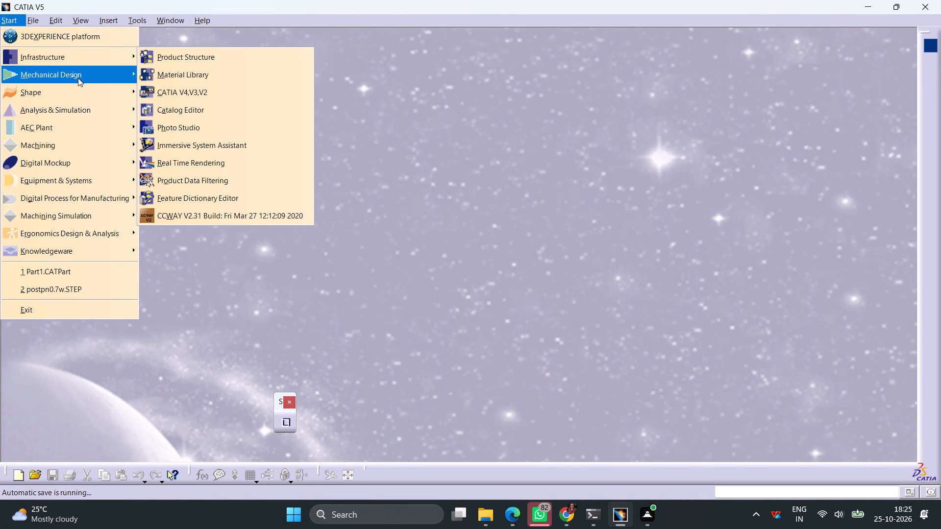
pyautogui.click(91, 73)
pyautogui.click(156, 75)
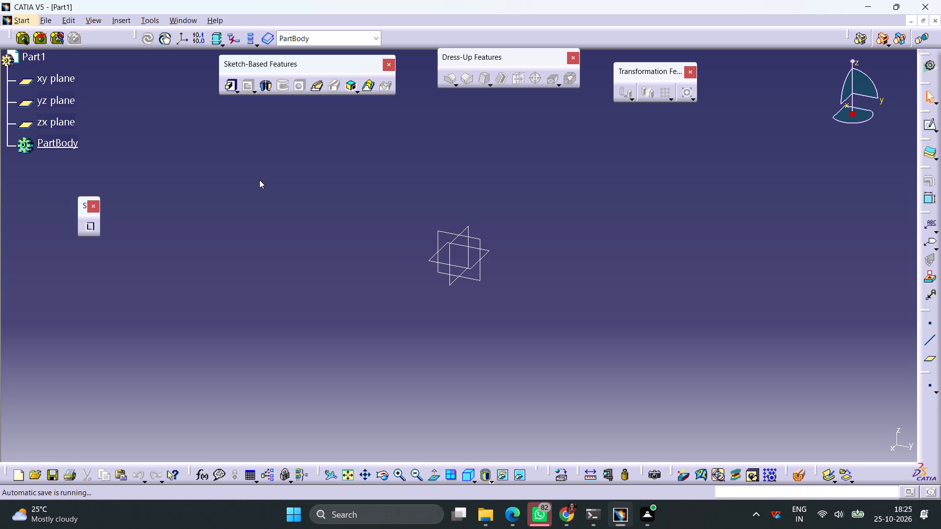
# Open a new sketch on the xy plane.
pyautogui.click(488, 252)
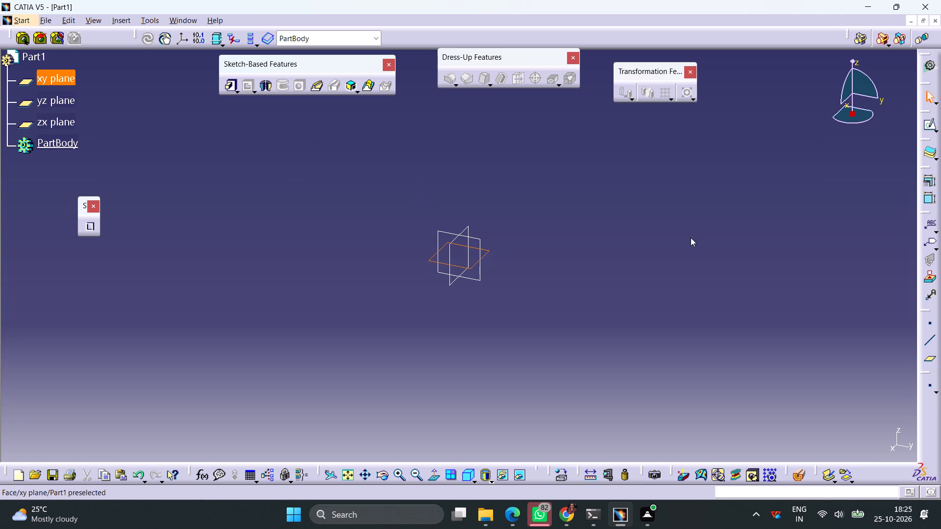
pyautogui.click(929, 125)
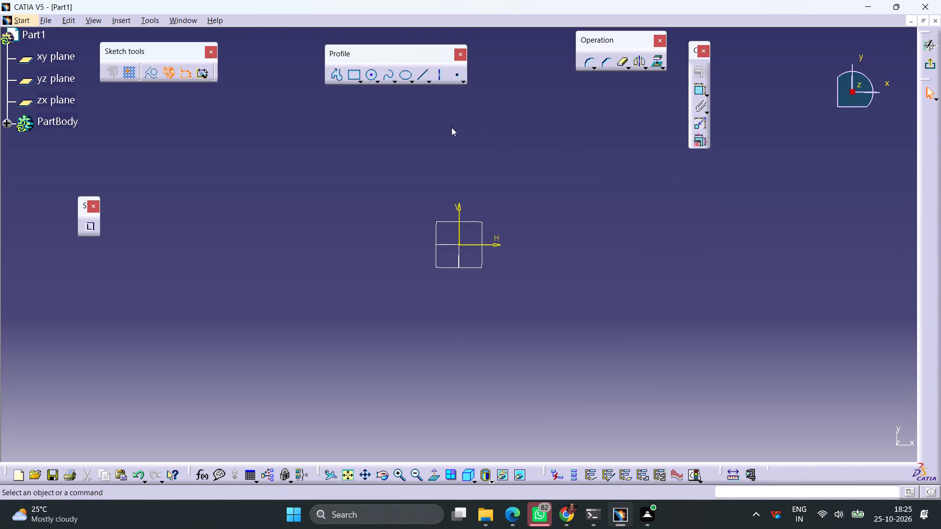
# Draw a circle centred on the sketch origin and constrain its diameter to 70 mm.
pyautogui.click(368, 75)
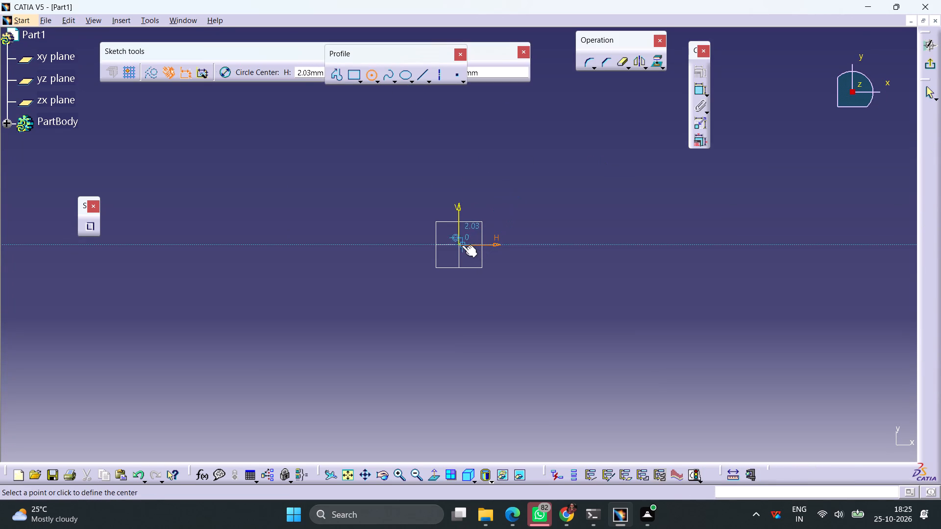
pyautogui.click(458, 245)
pyautogui.click(517, 192)
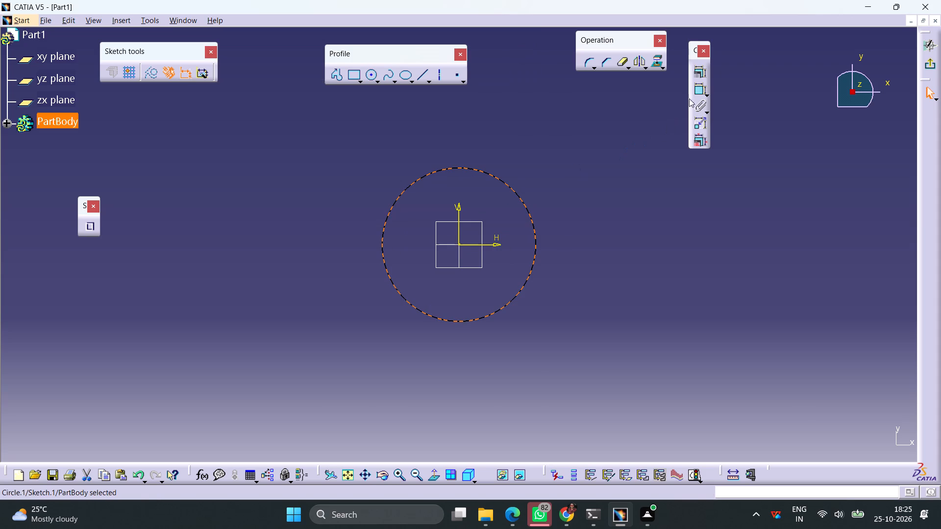
pyautogui.click(694, 93)
pyautogui.click(565, 164)
pyautogui.doubleClick(572, 161)
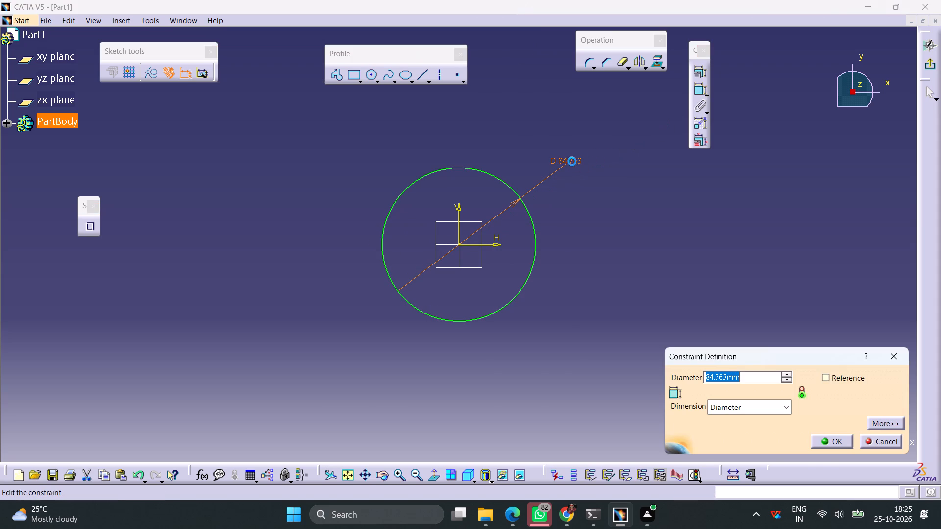
pyautogui.write('70')
pyautogui.press('Return')
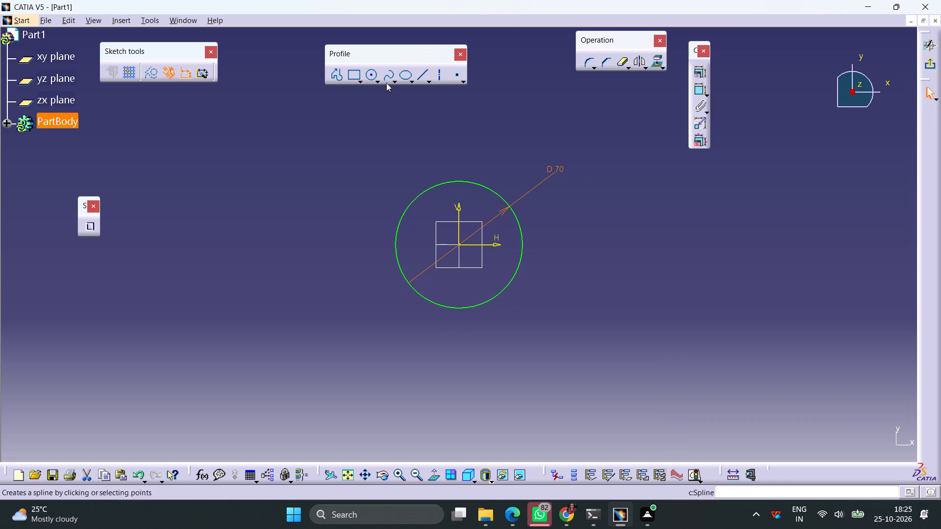
# Draw a circle on the positive H axis, about 95 mm from the origin, and constrain its diameter to 28 mm.
pyautogui.click(373, 76)
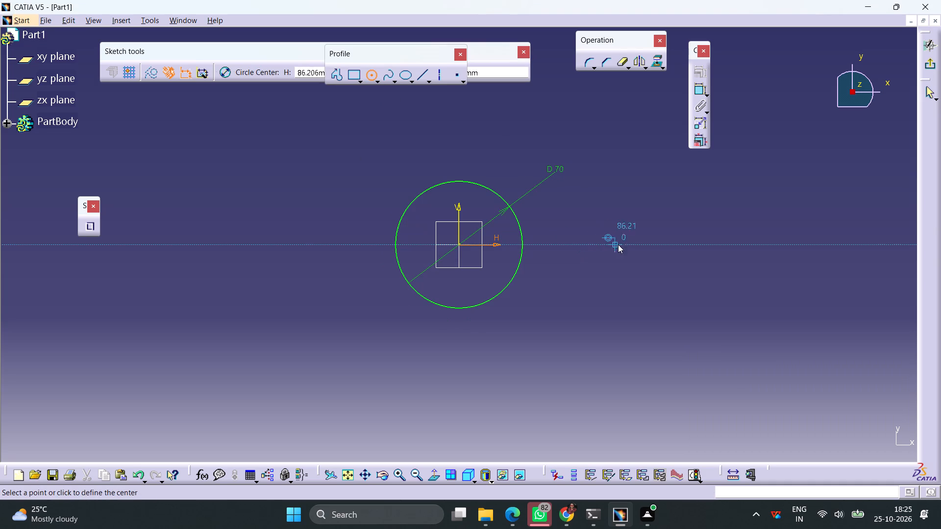
pyautogui.click(631, 244)
pyautogui.click(658, 226)
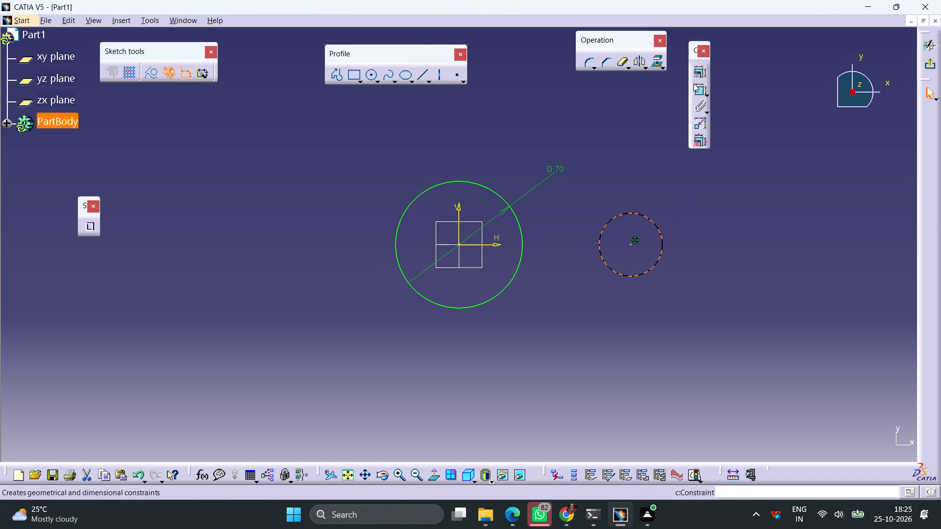
pyautogui.click(696, 89)
pyautogui.click(720, 181)
pyautogui.doubleClick(728, 175)
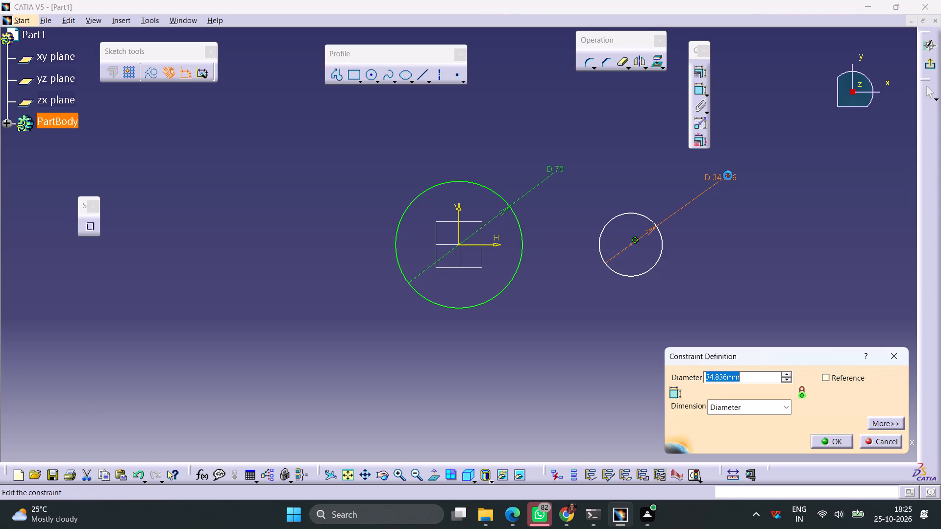
pyautogui.write('28')
pyautogui.press('Return')
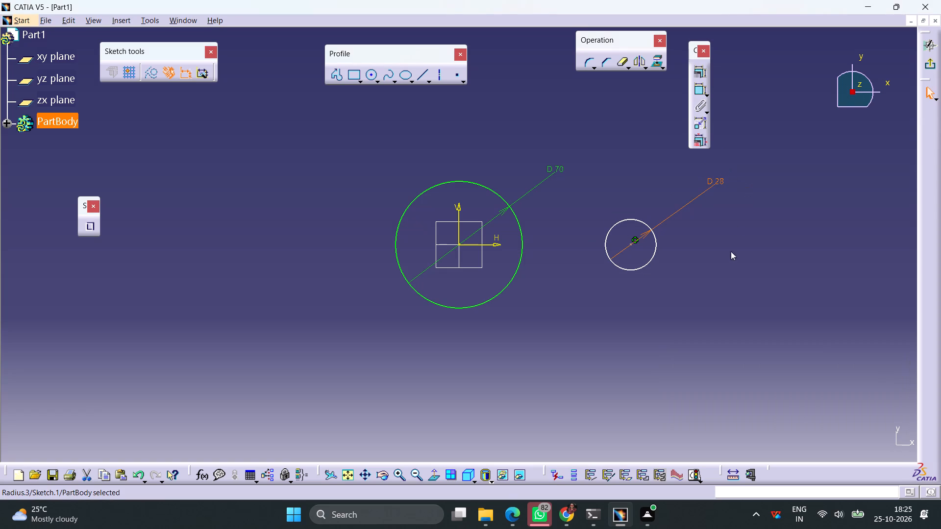
pyautogui.click(730, 276)
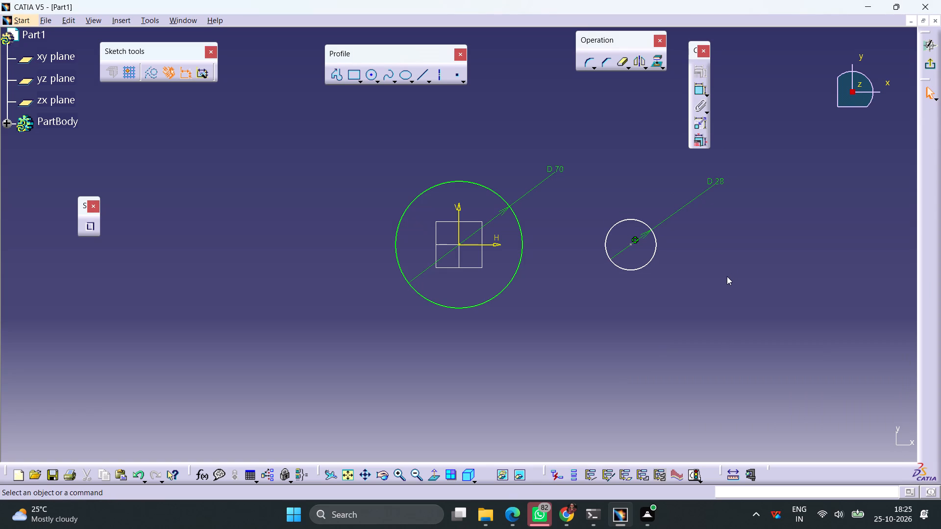
# Check the SW-206 drawing in Microsoft Edge, and constrain the 28 mm circle's centre to 60 mm from the V axis.
pyautogui.click(506, 510)
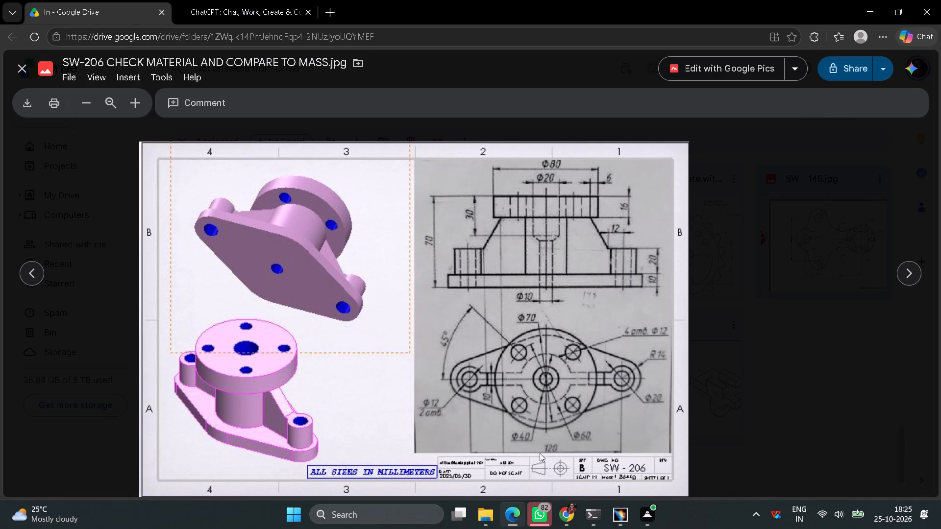
pyautogui.click(625, 515)
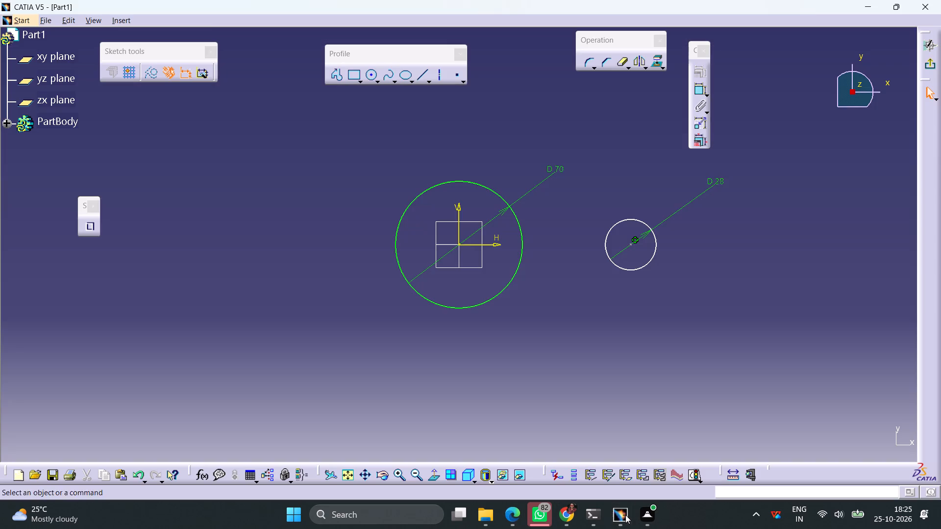
pyautogui.click(630, 244)
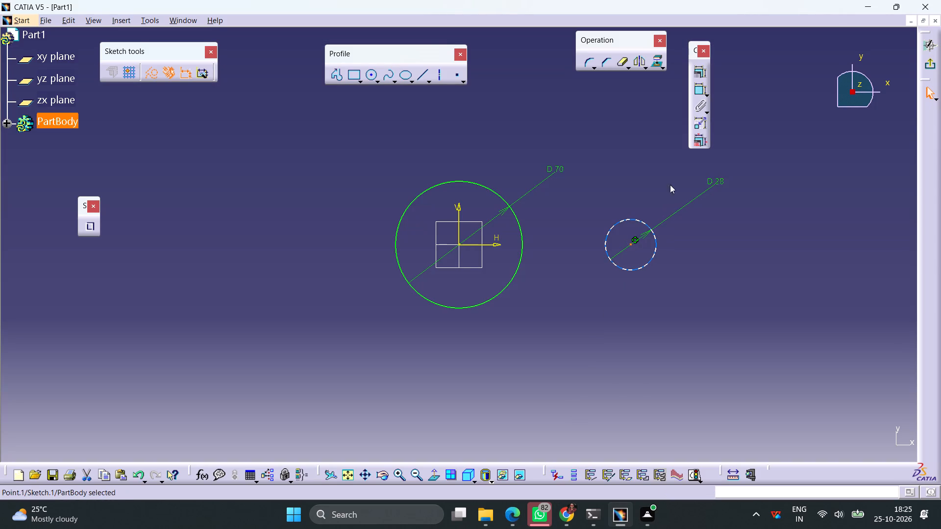
pyautogui.click(700, 91)
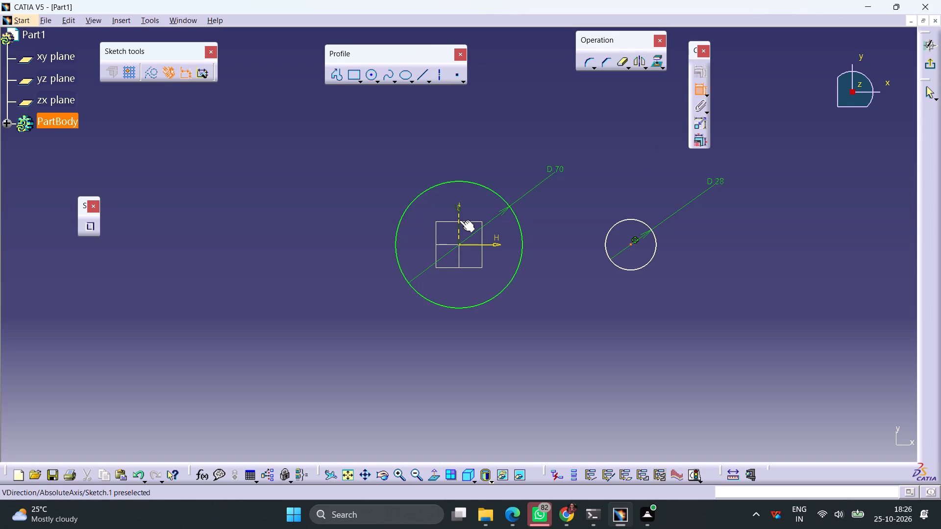
pyautogui.click(459, 220)
pyautogui.click(586, 333)
pyautogui.doubleClick(589, 327)
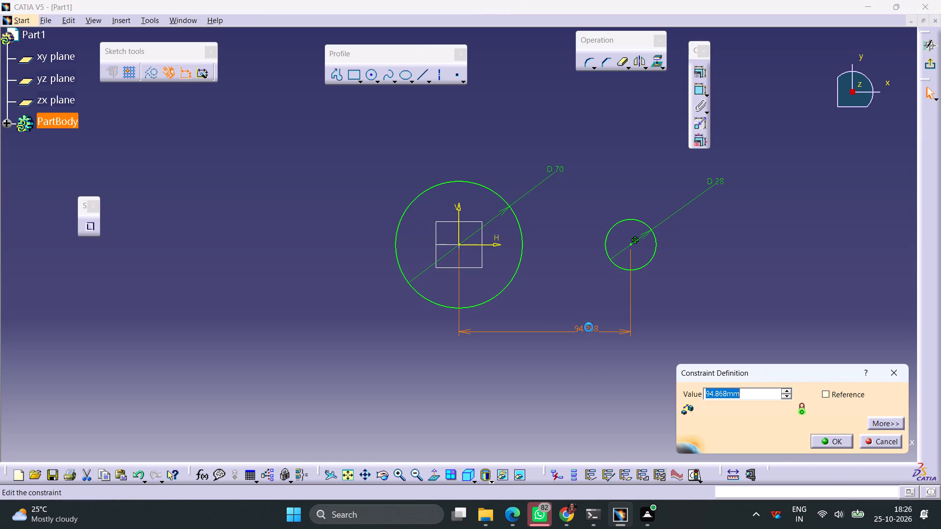
pyautogui.write('60')
pyautogui.press('Return')
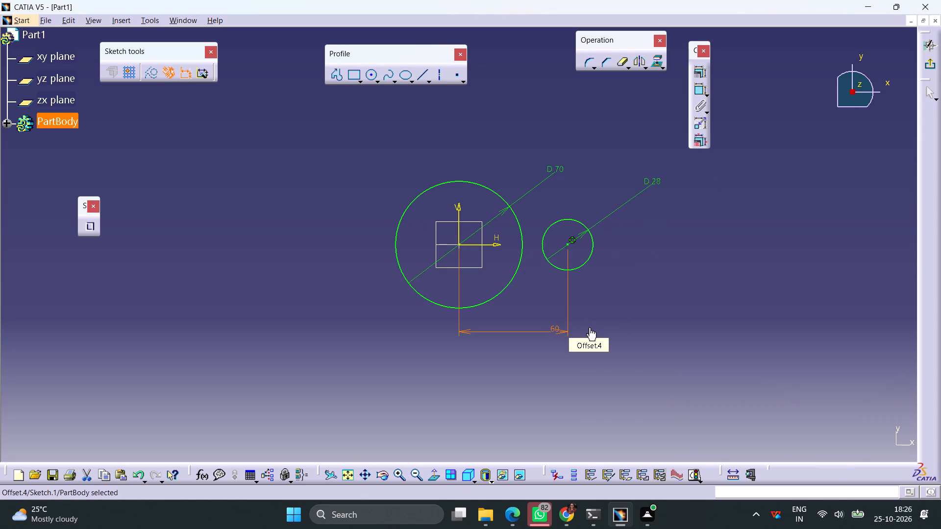
pyautogui.click(662, 246)
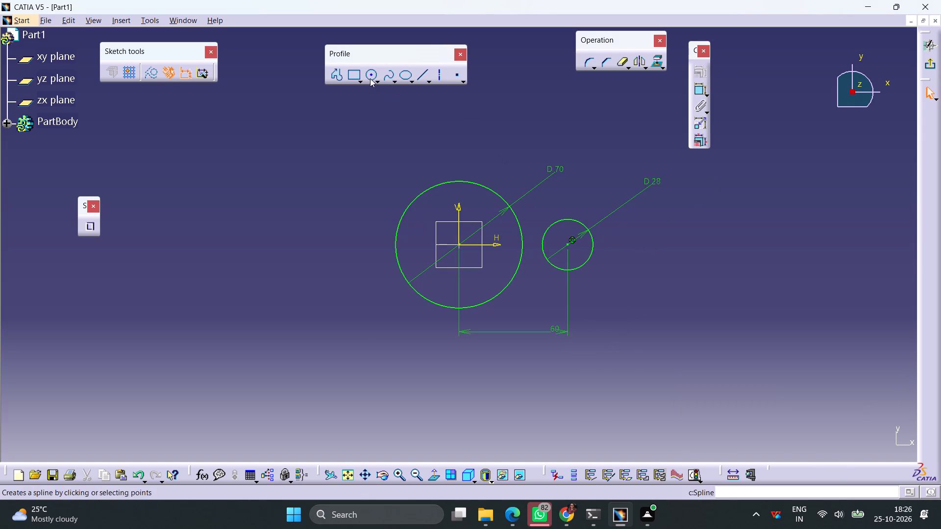
# Draw a circle on the negative H axis, about 69 mm from the origin, and constrain its diameter to 28 mm.
pyautogui.click(370, 78)
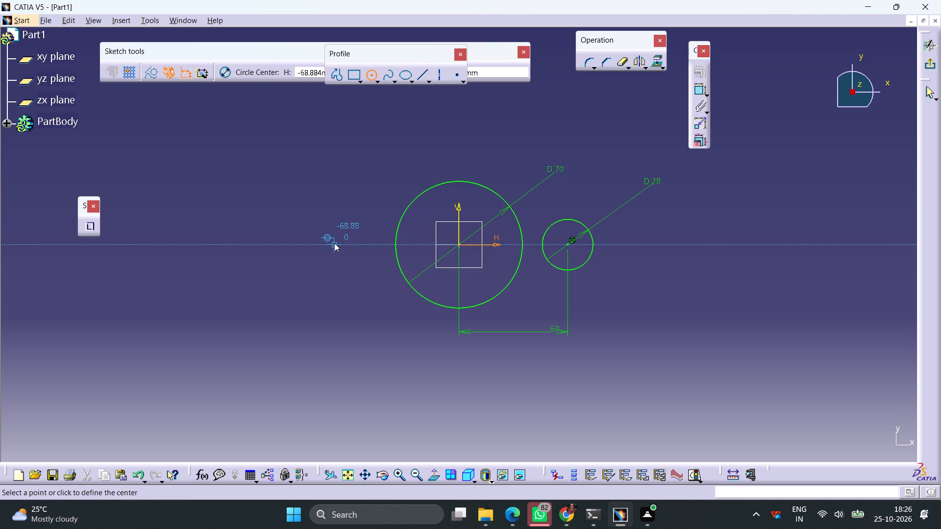
pyautogui.click(334, 243)
pyautogui.click(347, 216)
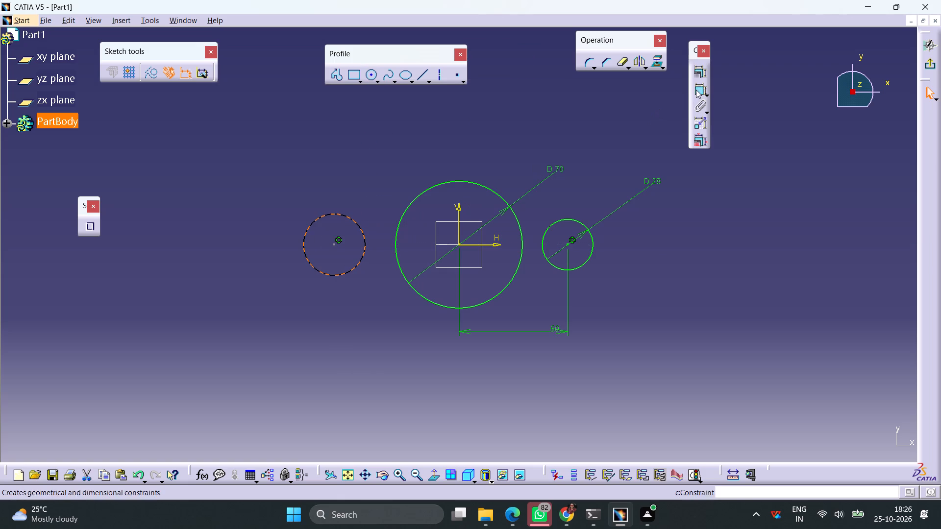
pyautogui.click(696, 90)
pyautogui.click(271, 192)
pyautogui.doubleClick(279, 188)
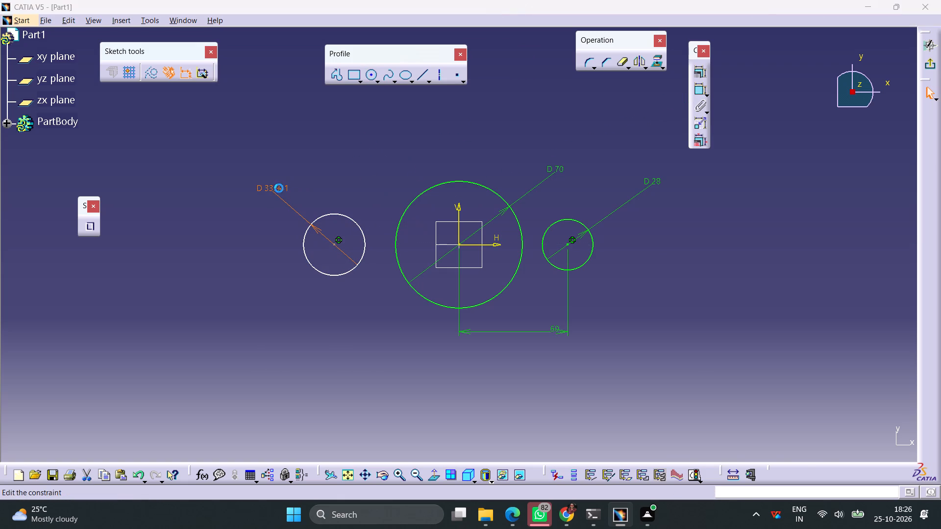
pyautogui.write('28')
pyautogui.press('Return')
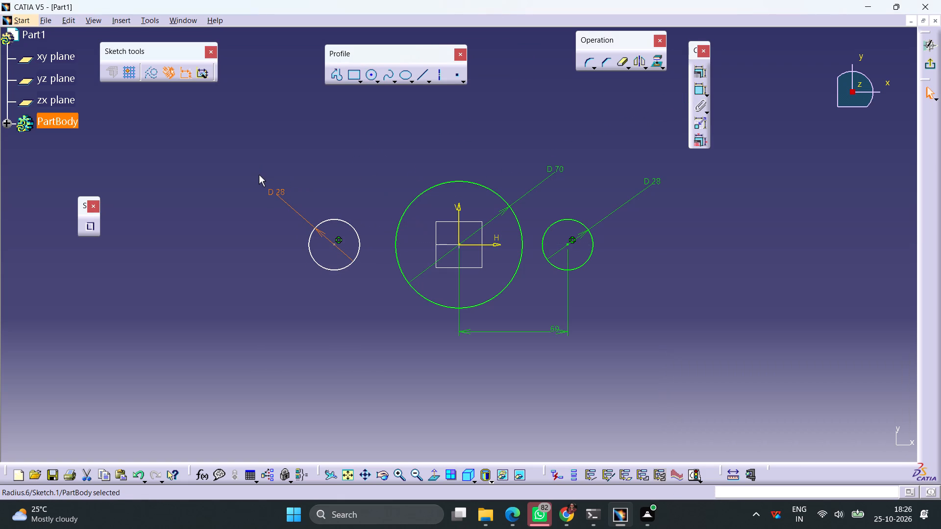
pyautogui.click(352, 187)
# Constrain the centre of the 28 mm circle on the negative H side to 60 mm from the V axis.
pyautogui.click(336, 244)
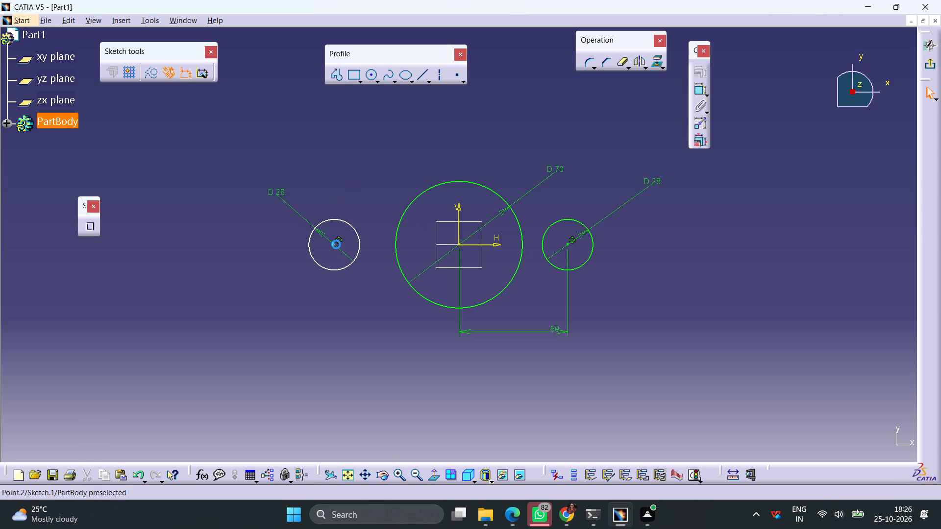
pyautogui.click(695, 95)
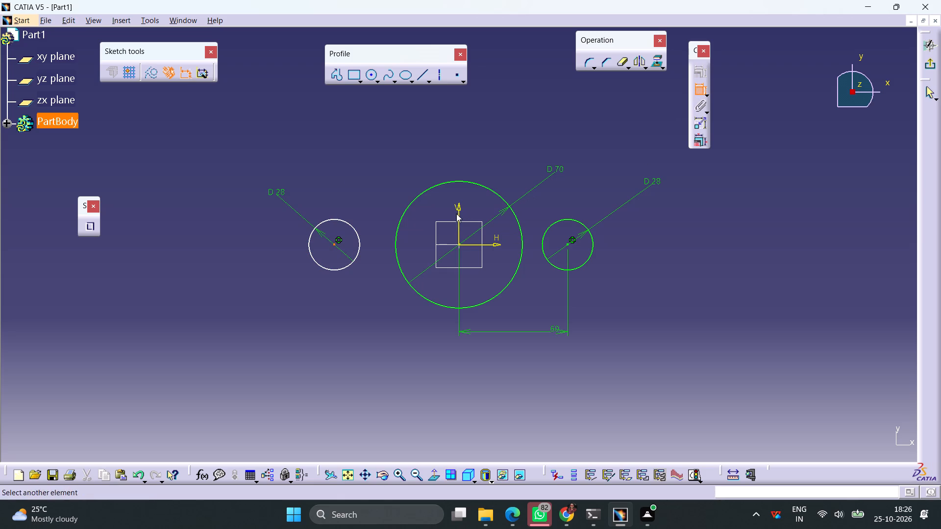
pyautogui.click(459, 210)
pyautogui.click(310, 138)
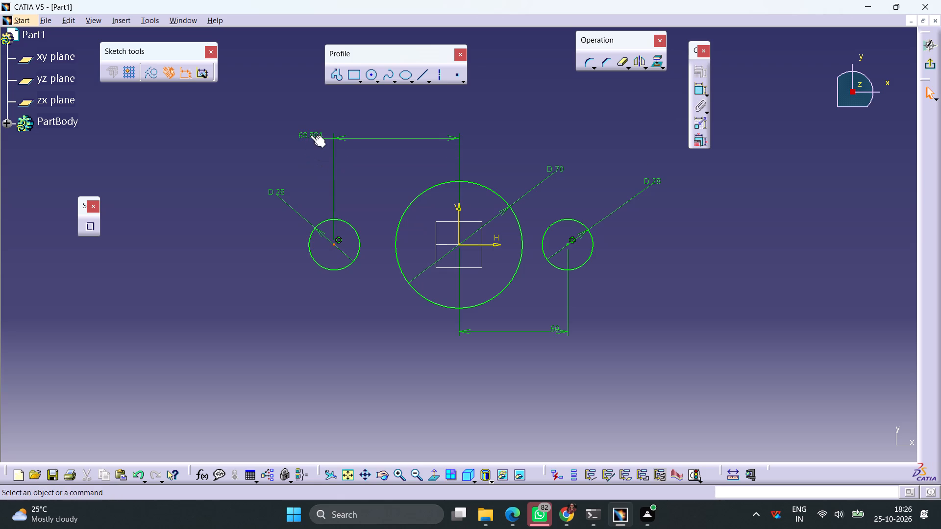
pyautogui.doubleClick(310, 135)
pyautogui.write('60')
pyautogui.press('Return')
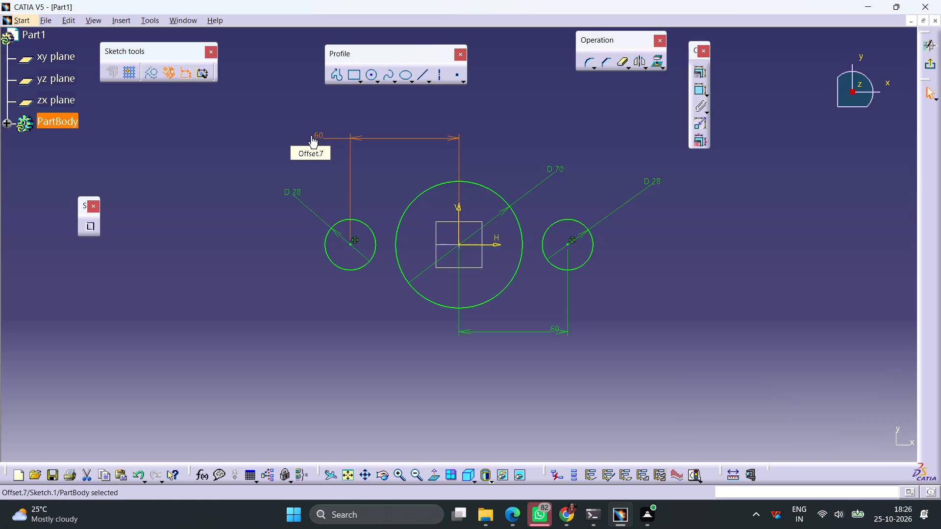
# Draw a slanted line above the 70 mm circle and make it tangent to the 28 mm circle on the negative H side.
pyautogui.click(422, 76)
pyautogui.click(255, 229)
pyautogui.click(503, 118)
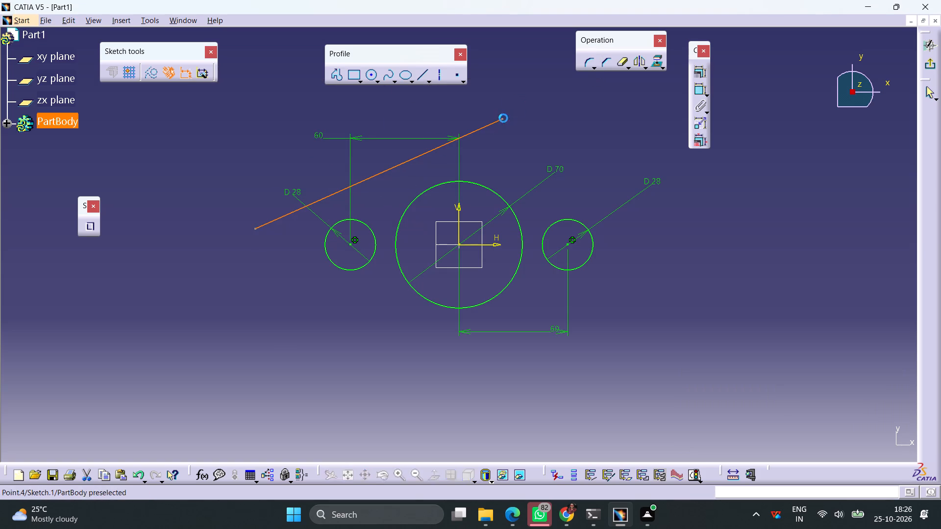
pyautogui.keyDown('ctrl'); pyautogui.click(342, 222); pyautogui.keyUp('ctrl')
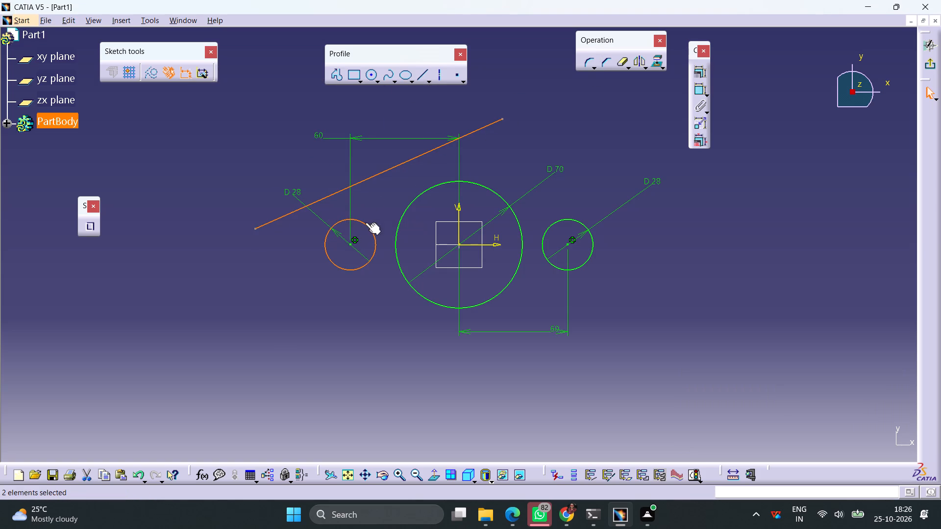
pyautogui.click(697, 72)
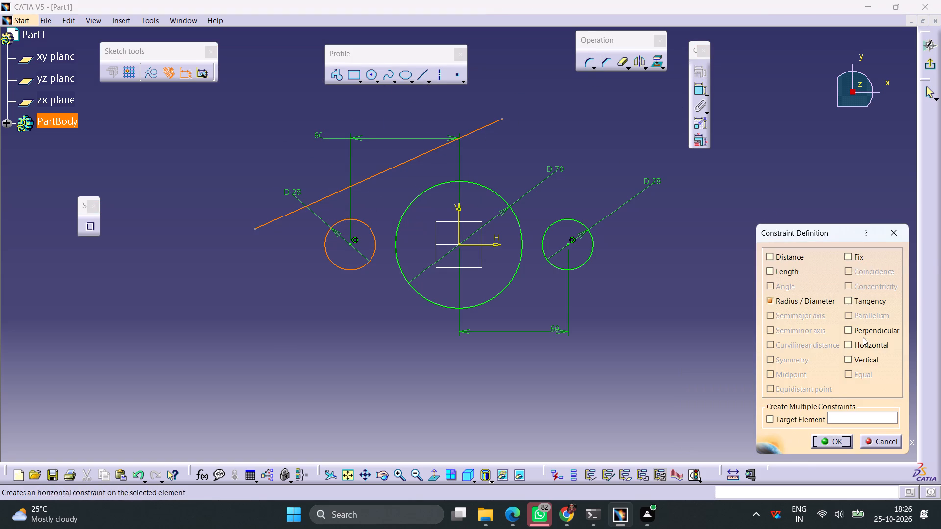
pyautogui.click(864, 302)
pyautogui.click(822, 439)
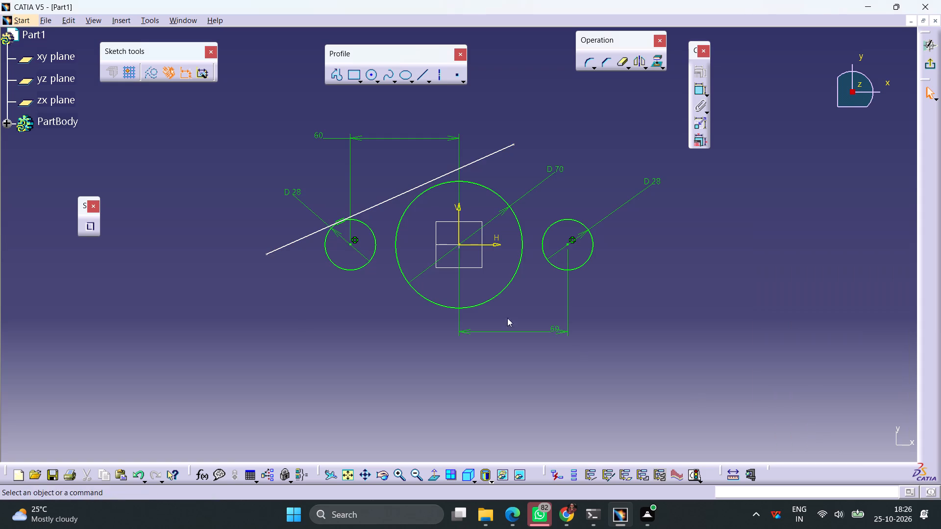
# Make the slanted line above the circles tangent to the 70 mm circle.
pyautogui.click(386, 203)
pyautogui.keyDown('ctrl'); pyautogui.click(418, 200); pyautogui.keyUp('ctrl')
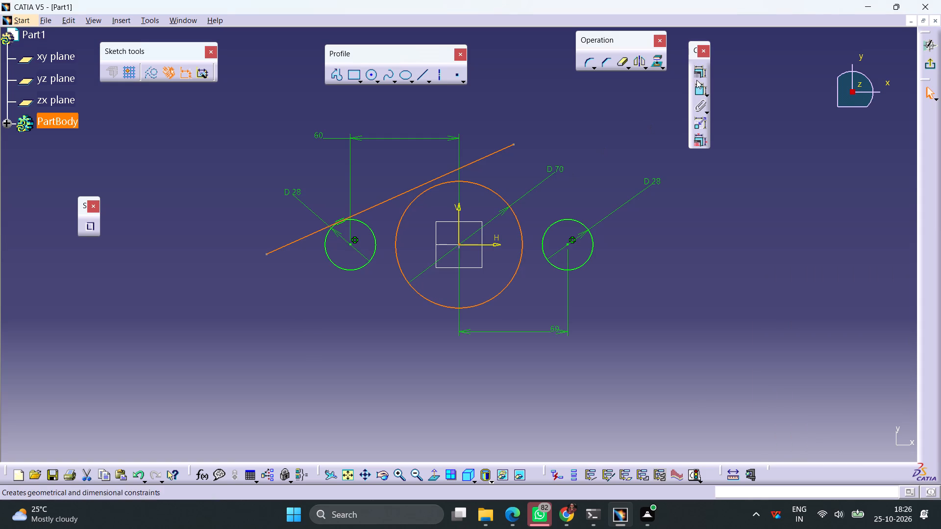
pyautogui.click(696, 78)
pyautogui.click(869, 302)
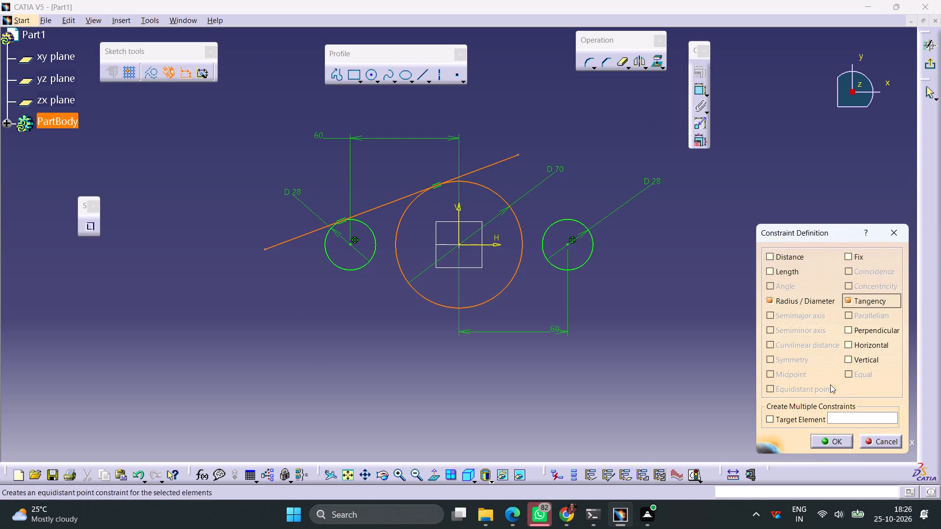
pyautogui.click(829, 442)
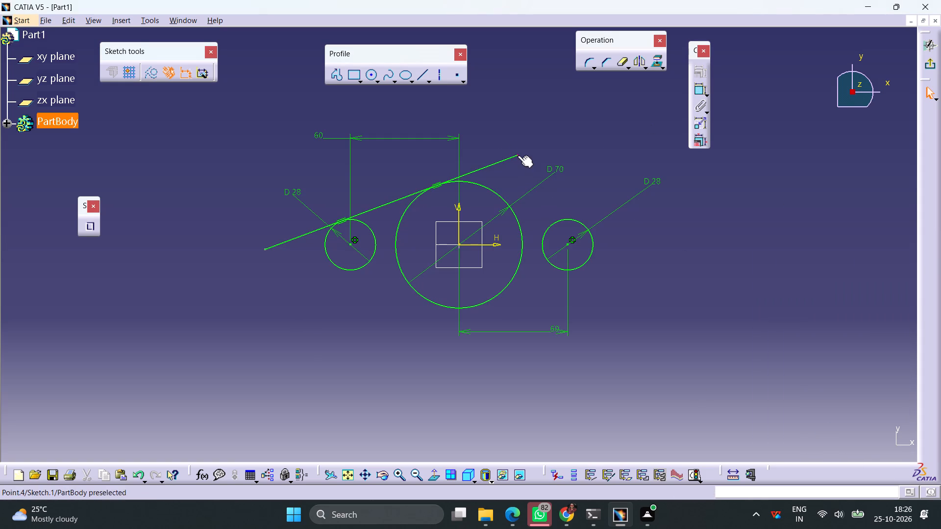
# Make the upper tangent line's endpoints coincident with the 70 mm circle and the 28 mm circle on the negative H side.
pyautogui.click(518, 155)
pyautogui.keyDown('ctrl'); pyautogui.click(476, 185); pyautogui.keyUp('ctrl')
pyautogui.click(701, 74)
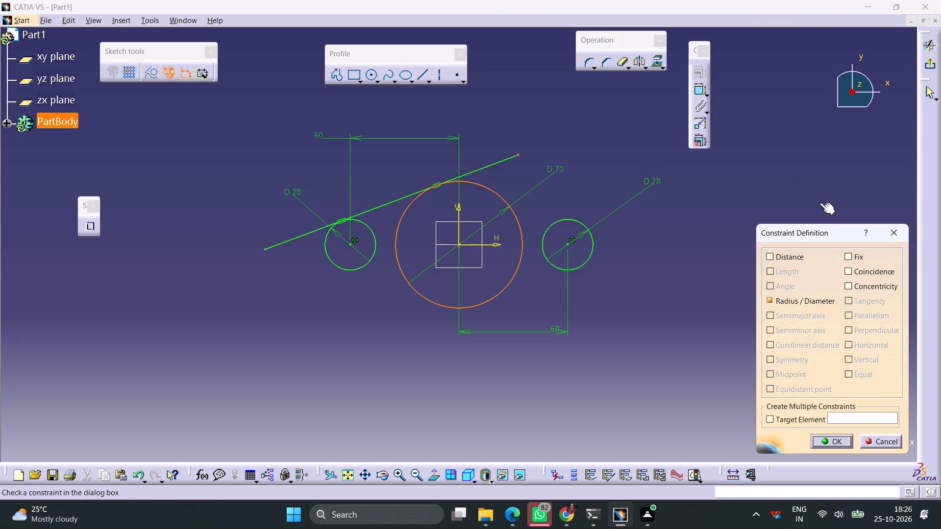
pyautogui.click(861, 273)
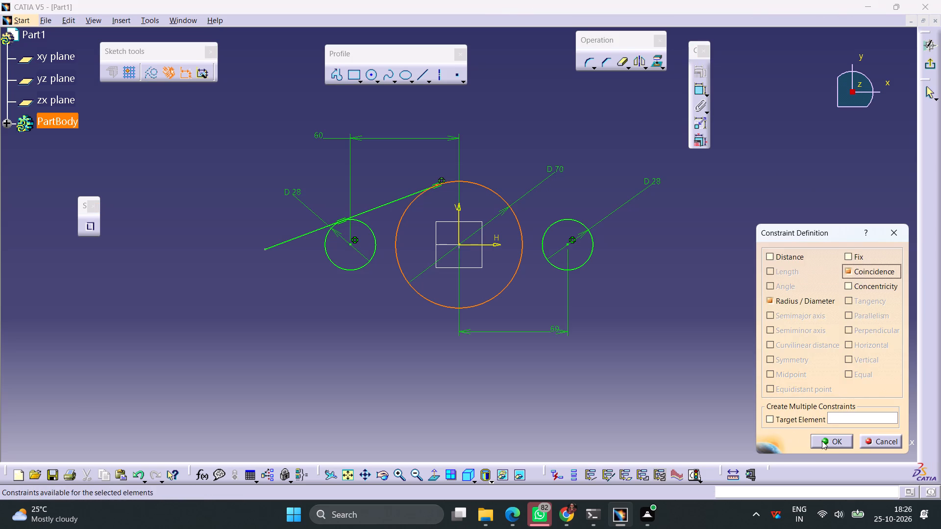
pyautogui.click(822, 440)
pyautogui.click(352, 338)
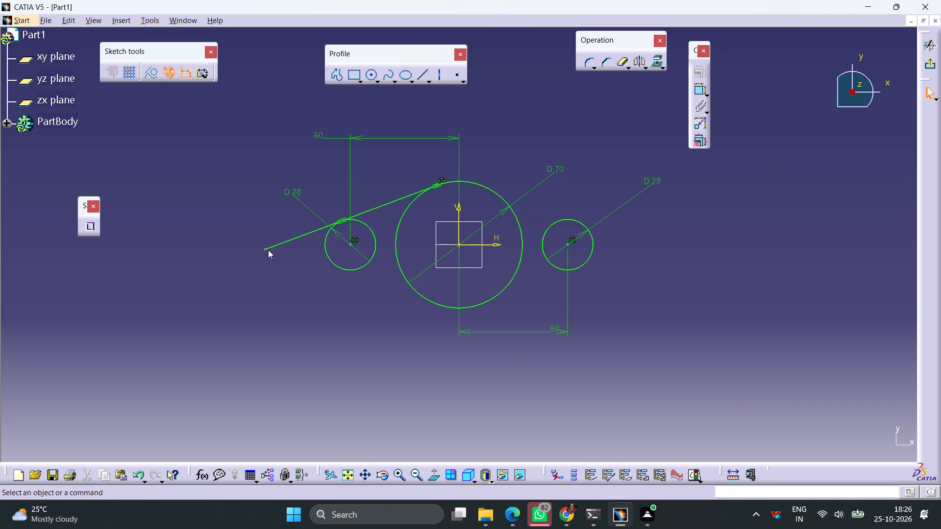
pyautogui.click(264, 248)
pyautogui.keyDown('ctrl'); pyautogui.click(344, 266); pyautogui.keyUp('ctrl')
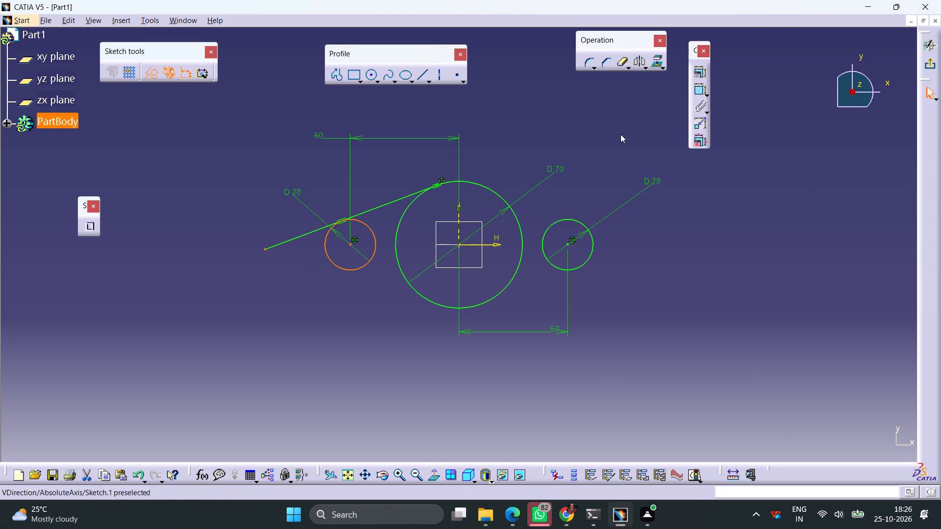
pyautogui.click(693, 73)
pyautogui.click(856, 274)
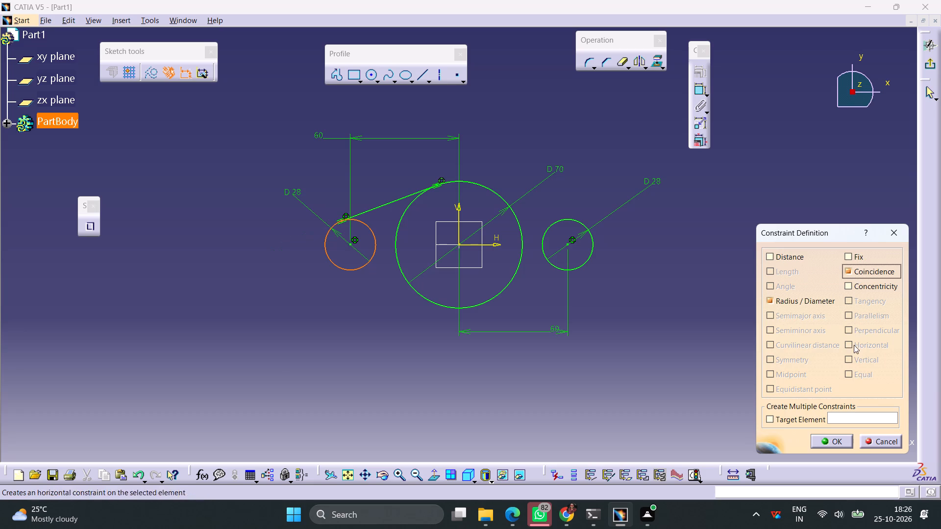
pyautogui.click(820, 439)
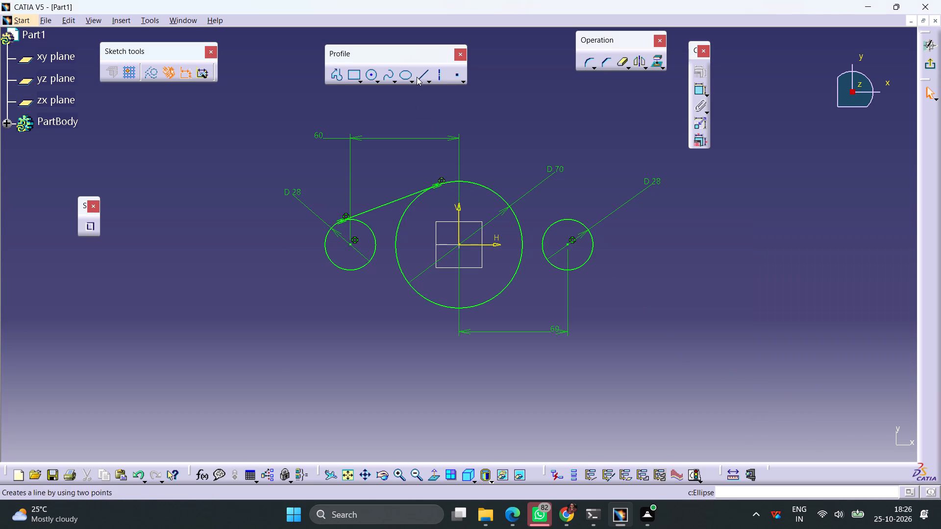
# Draw a slanted line below the circles on the negative H side and make it tangent to the 28 mm circle there.
pyautogui.click(417, 77)
pyautogui.moveTo(267, 266); pyautogui.dragTo(275, 272)
pyautogui.click(465, 404)
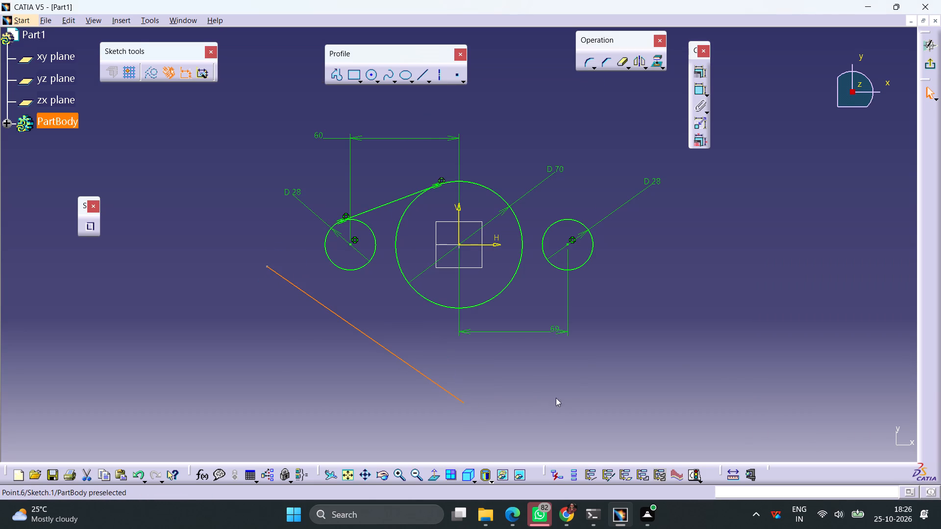
pyautogui.keyDown('ctrl'); pyautogui.click(349, 269); pyautogui.keyUp('ctrl')
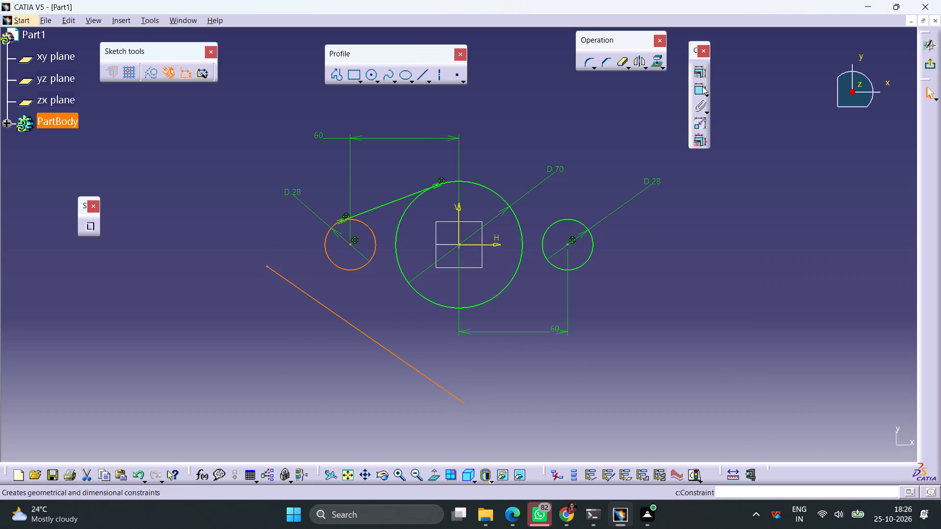
pyautogui.click(702, 77)
pyautogui.click(862, 300)
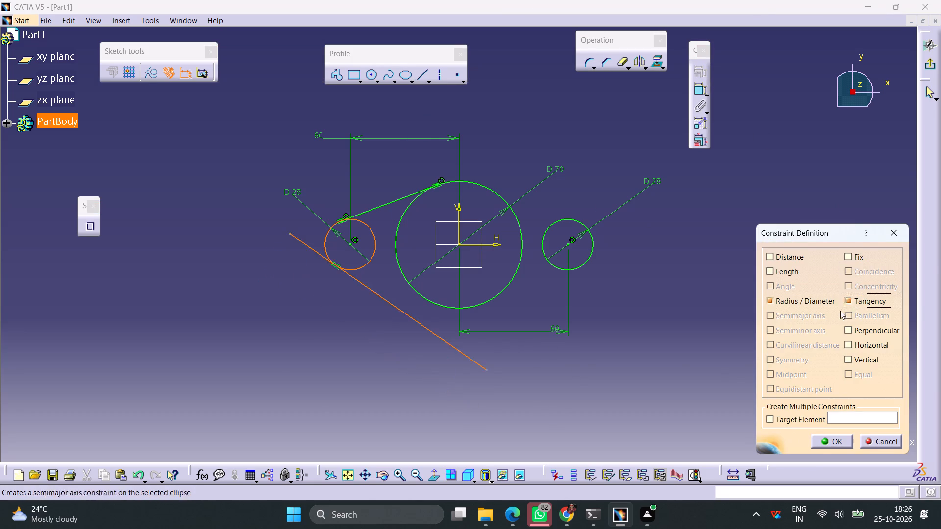
pyautogui.click(822, 440)
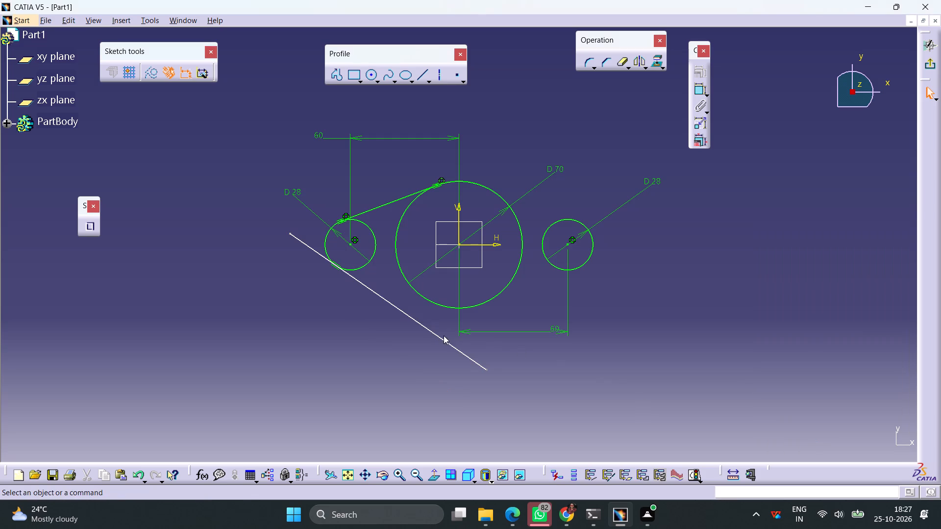
# Make the lower slanted line tangent to the 70 mm circle.
pyautogui.click(439, 336)
pyautogui.keyDown('ctrl'); pyautogui.click(444, 306); pyautogui.keyUp('ctrl')
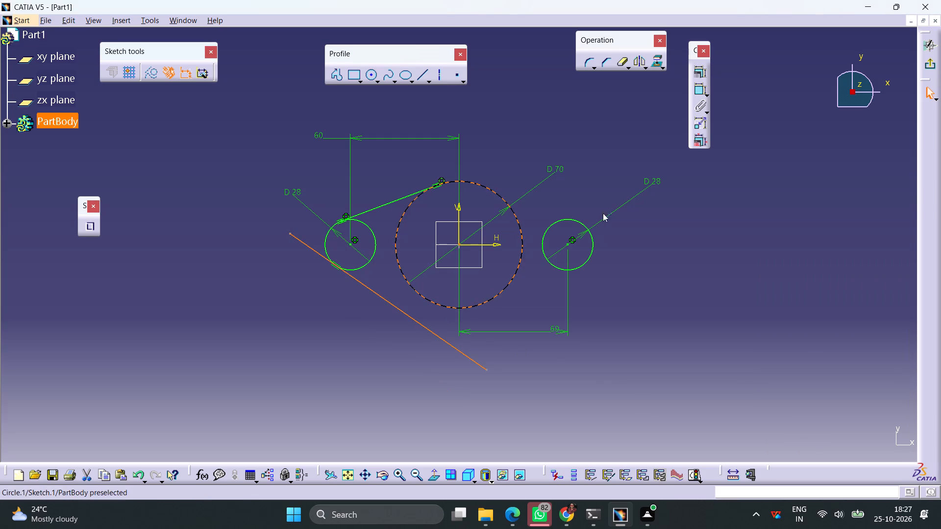
pyautogui.click(701, 72)
pyautogui.click(860, 302)
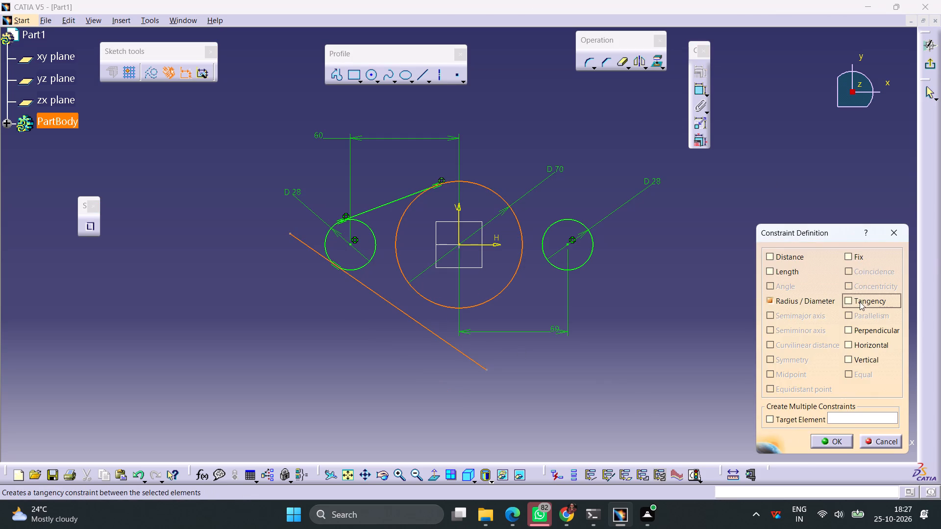
pyautogui.click(831, 441)
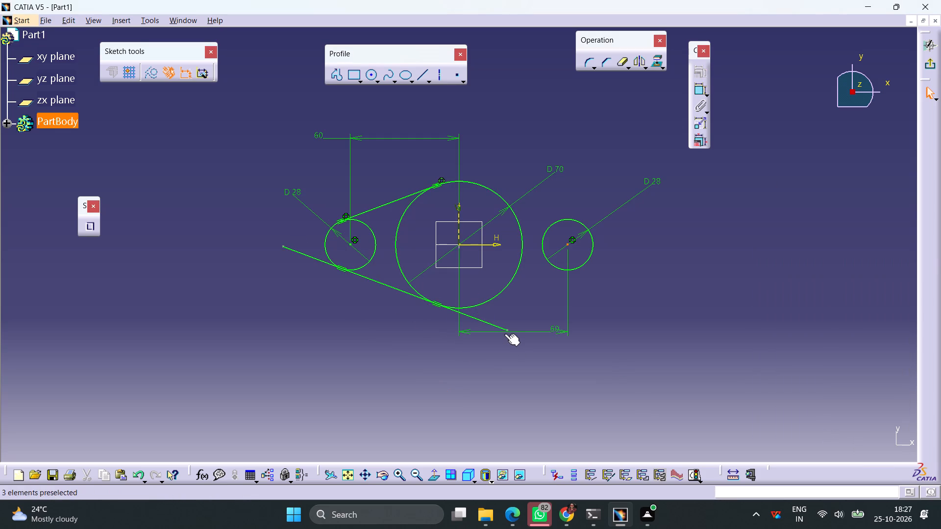
# Make the lower tangent line's endpoints coincident with the 70 mm circle and the 28 mm circle on the negative H side.
pyautogui.click(507, 329)
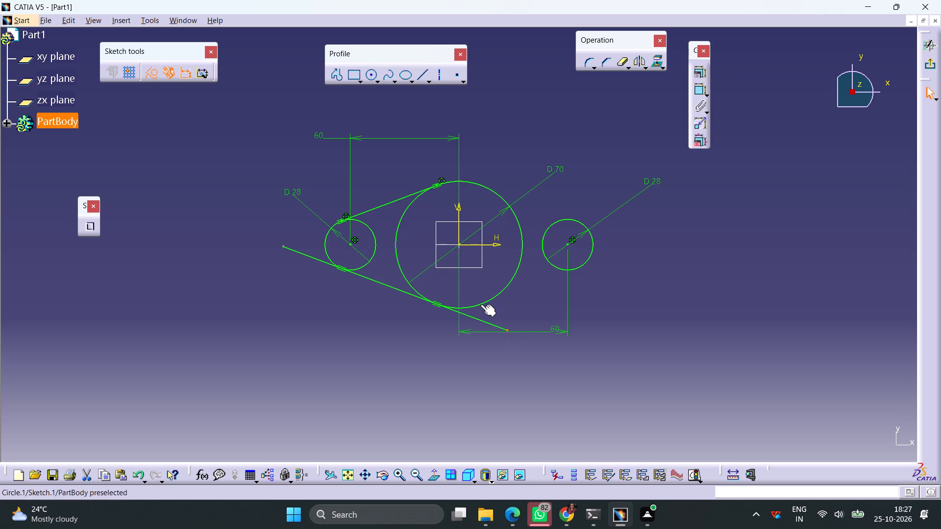
pyautogui.keyDown('ctrl'); pyautogui.click(480, 304); pyautogui.keyUp('ctrl')
pyautogui.click(700, 74)
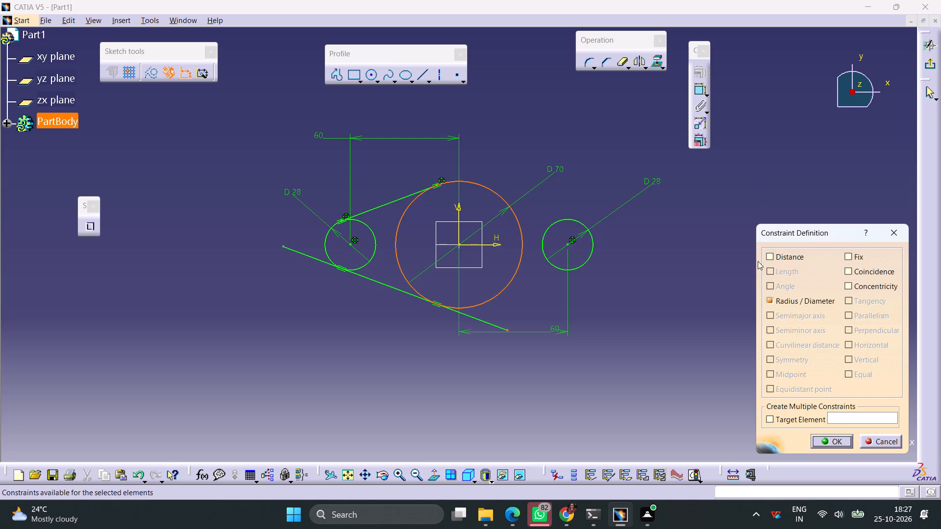
pyautogui.click(879, 273)
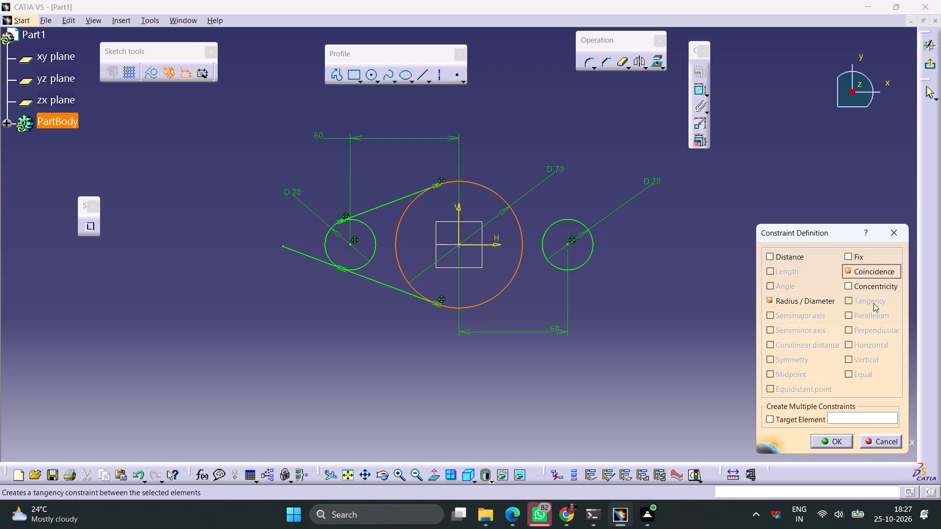
pyautogui.click(841, 443)
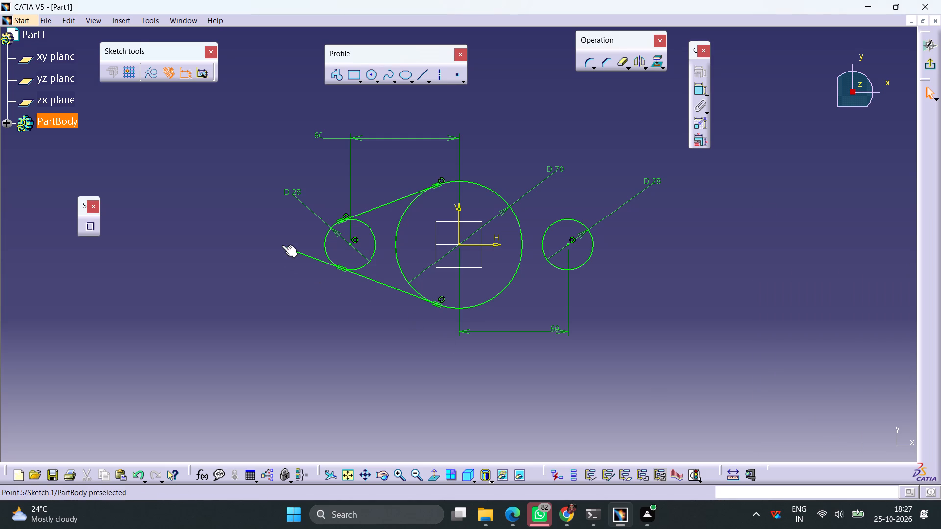
pyautogui.click(282, 245)
pyautogui.keyDown('ctrl'); pyautogui.click(326, 236); pyautogui.keyUp('ctrl')
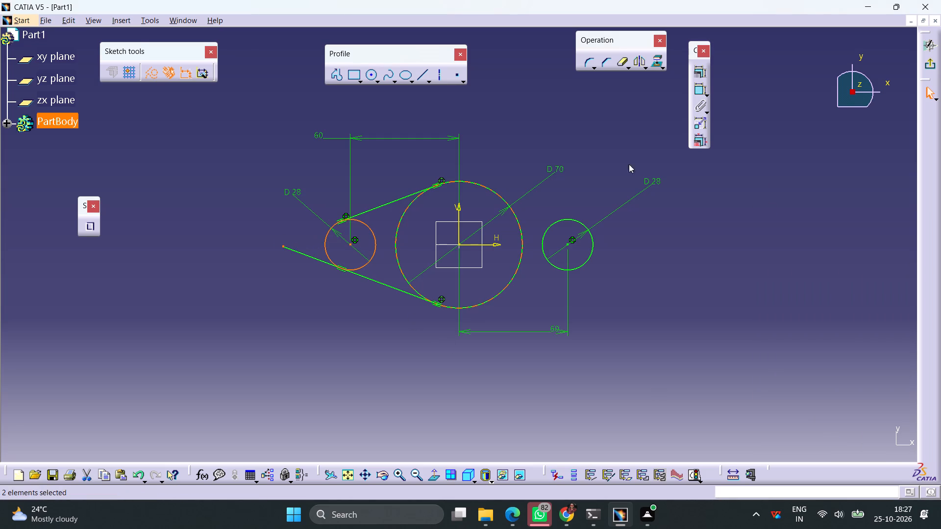
pyautogui.click(701, 74)
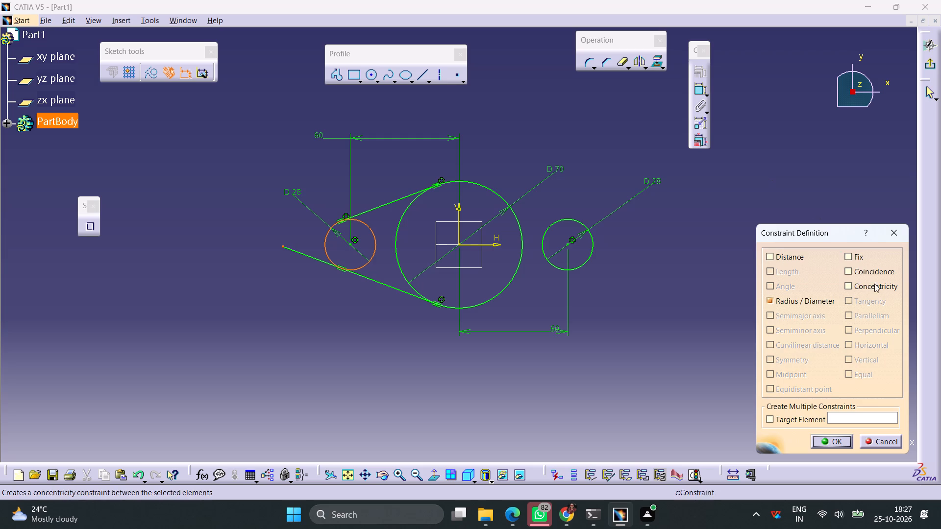
pyautogui.click(872, 273)
pyautogui.click(836, 440)
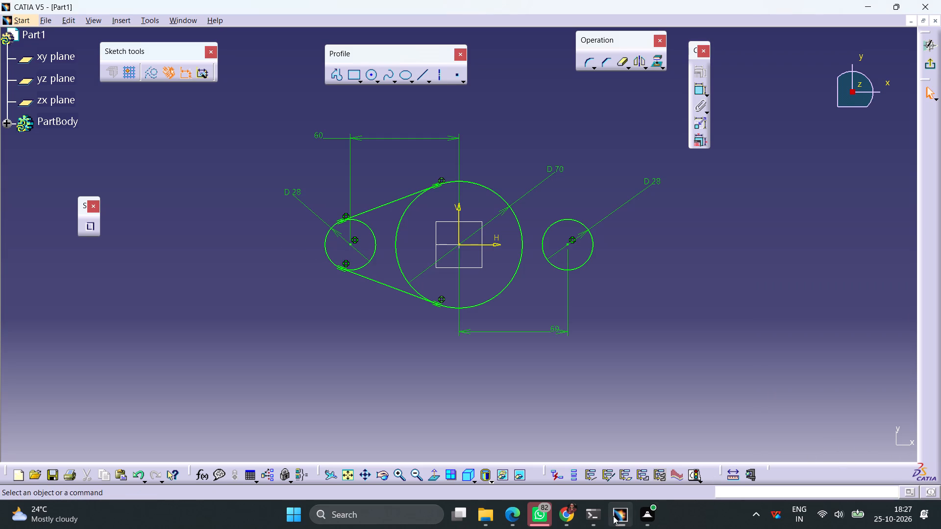
# Check the SW-206 drawing in Microsoft Edge, and in CATIA draw a slanted line ending near H 106, V 2 mm, tangent to the 70 mm circle.
pyautogui.click(514, 518)
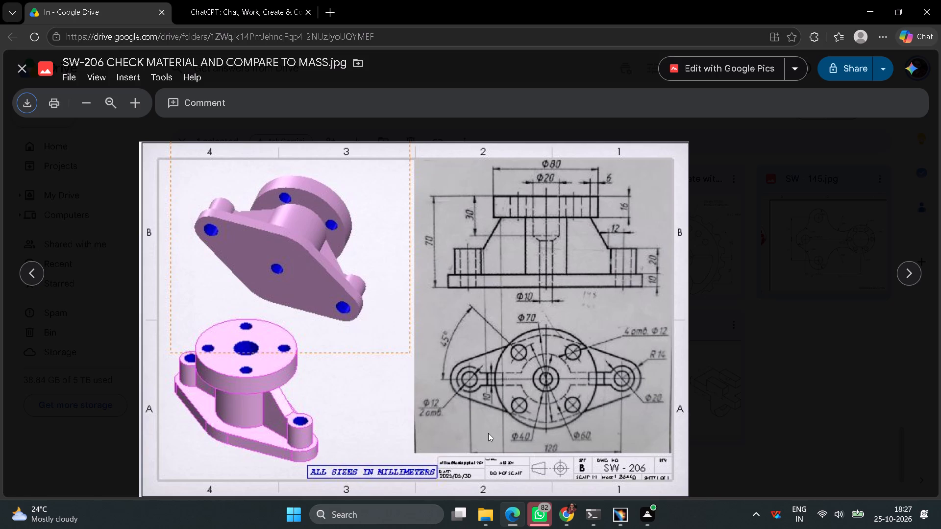
pyautogui.click(617, 519)
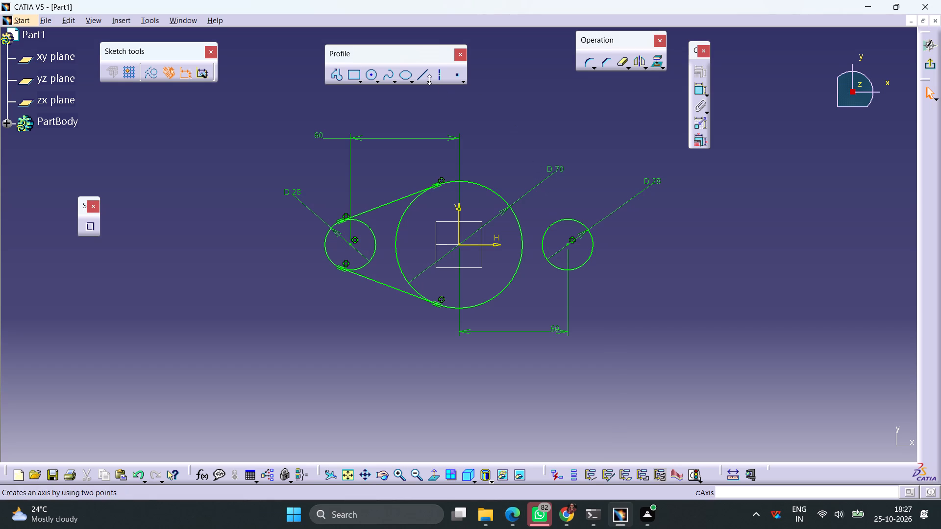
pyautogui.click(421, 77)
pyautogui.click(496, 139)
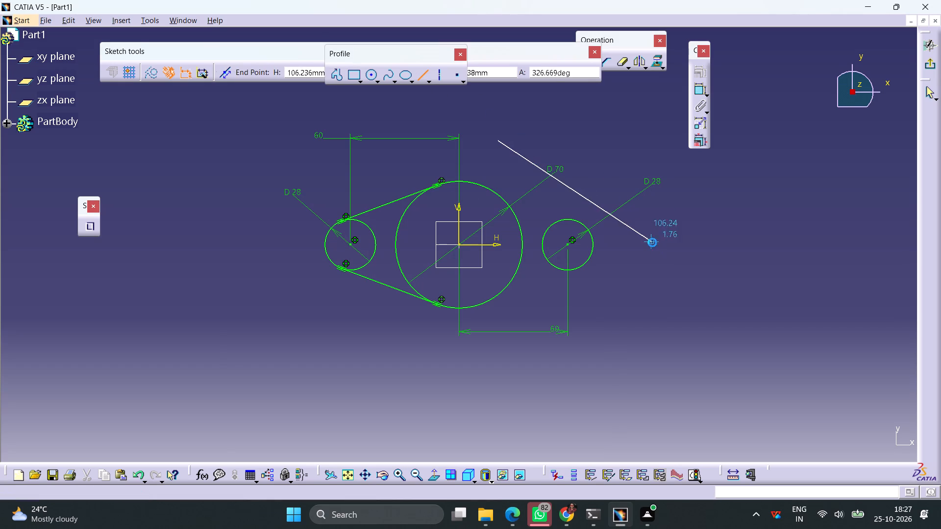
pyautogui.click(652, 242)
pyautogui.keyDown('ctrl'); pyautogui.click(497, 195); pyautogui.keyUp('ctrl')
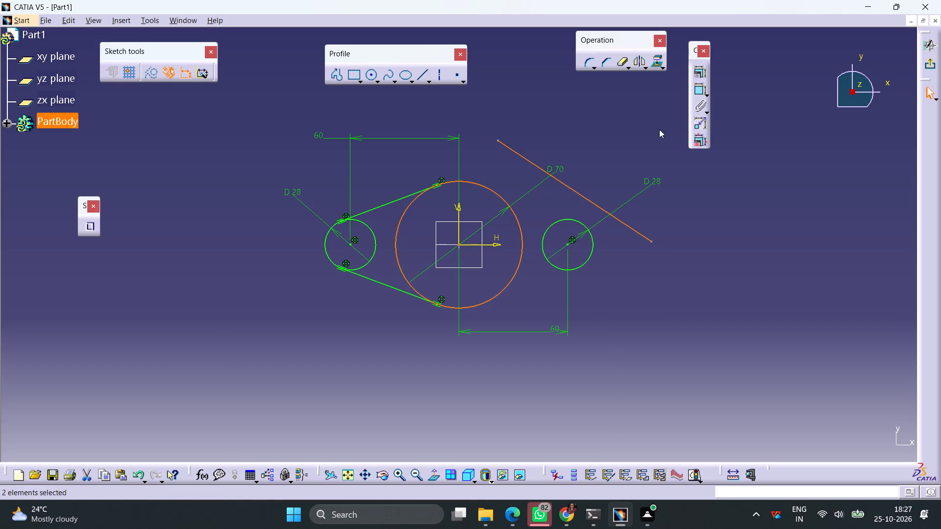
pyautogui.click(694, 76)
pyautogui.click(854, 302)
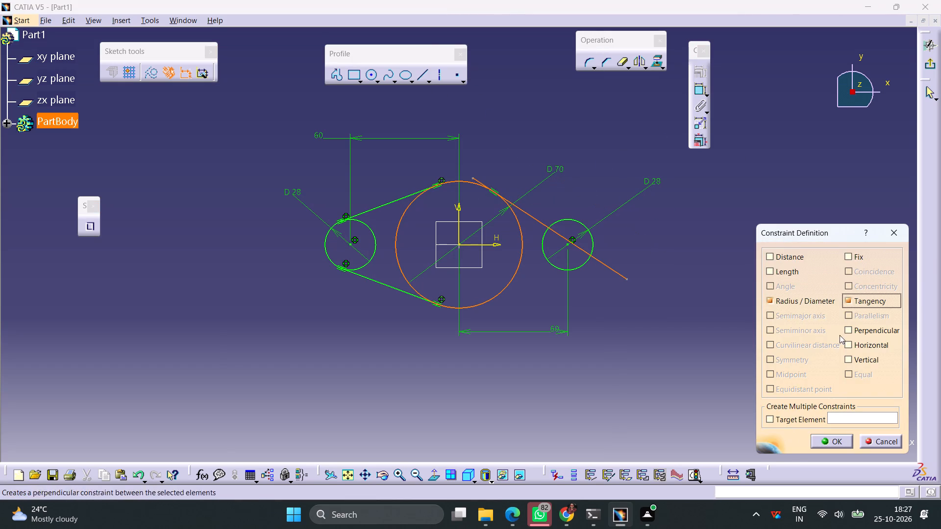
pyautogui.click(818, 438)
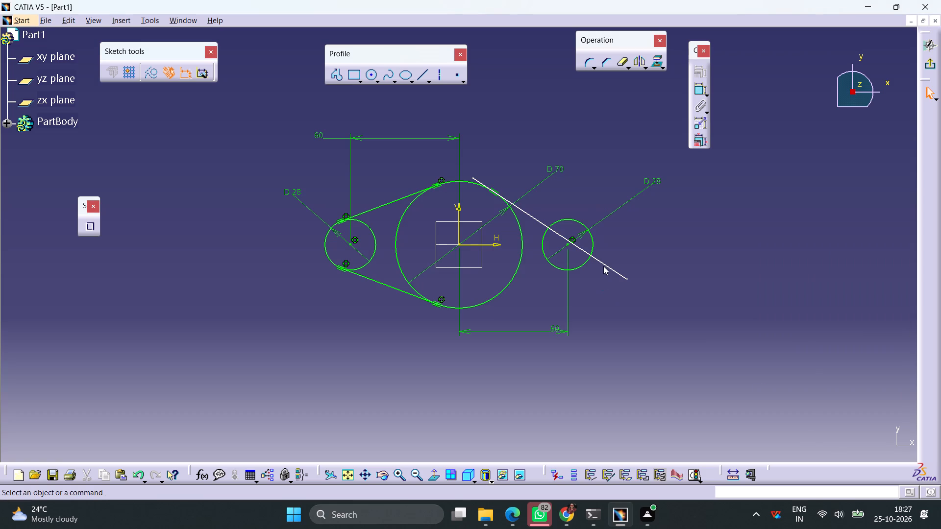
# Reposition the new slanted line above the 28 mm circle on the positive H side and make it tangent to that circle.
pyautogui.moveTo(606, 265); pyautogui.dragTo(610, 206)
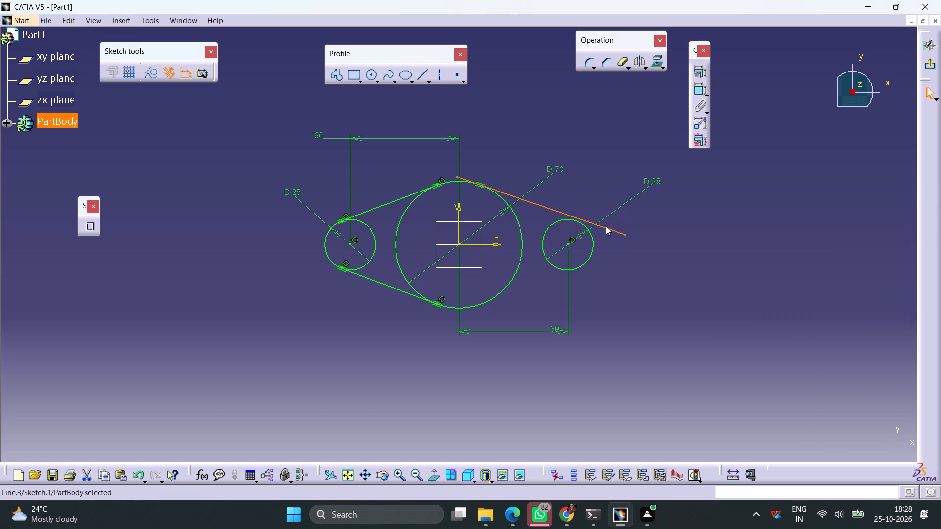
pyautogui.keyDown('ctrl'); pyautogui.click(594, 239); pyautogui.keyUp('ctrl')
pyautogui.click(700, 66)
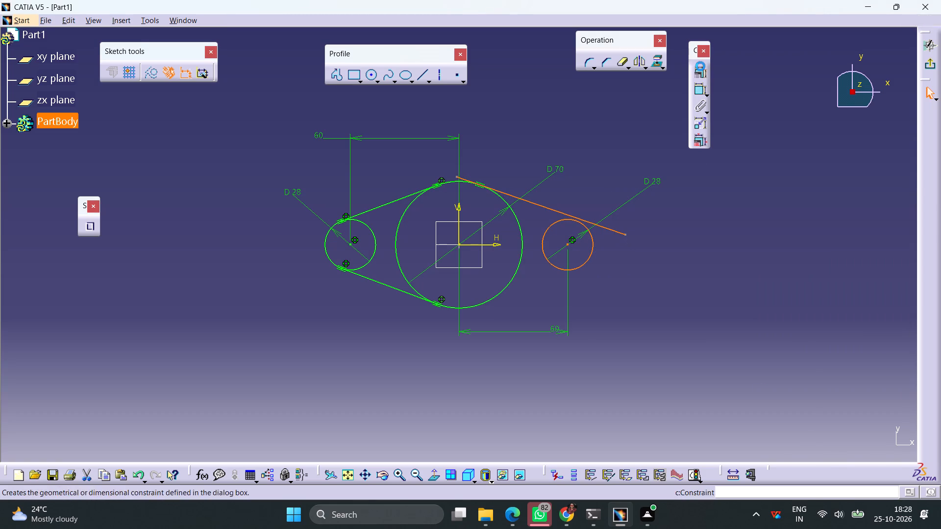
pyautogui.click(858, 305)
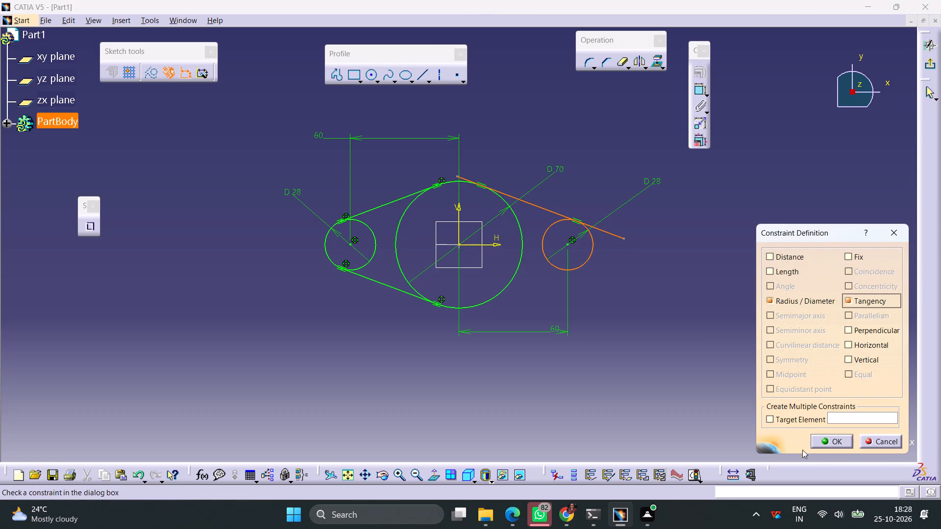
pyautogui.click(818, 443)
# Make the upper tangent line's endpoints on the positive H side coincident with the 28 mm circle and the 70 mm circle.
pyautogui.click(624, 240)
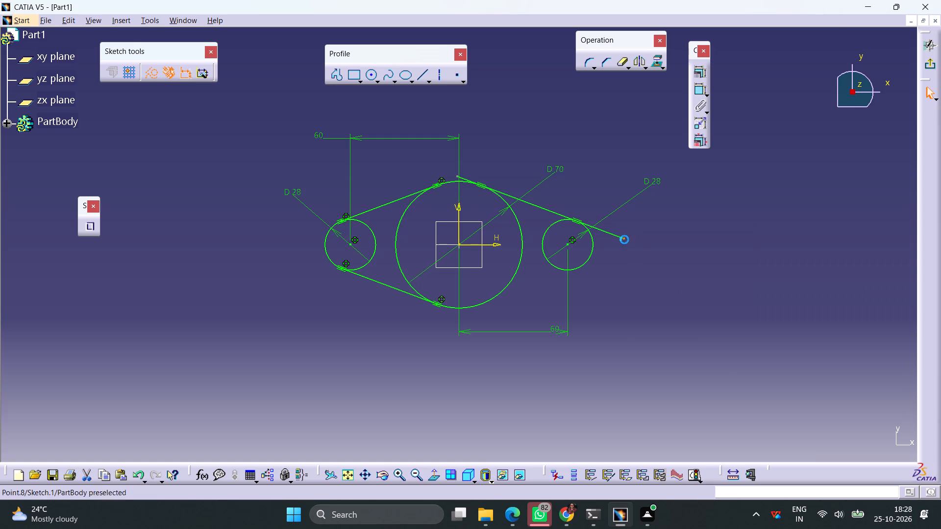
pyautogui.keyDown('ctrl'); pyautogui.click(592, 246); pyautogui.keyUp('ctrl')
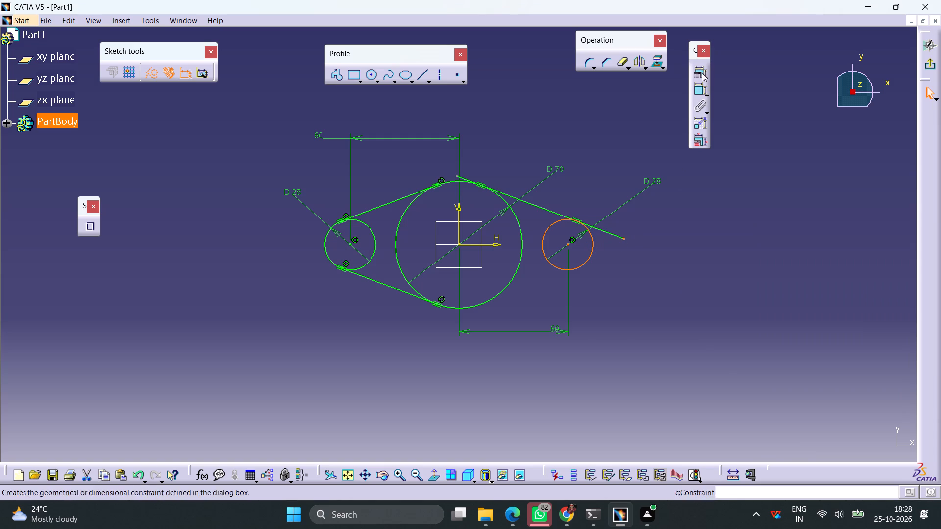
pyautogui.click(701, 72)
pyautogui.click(876, 274)
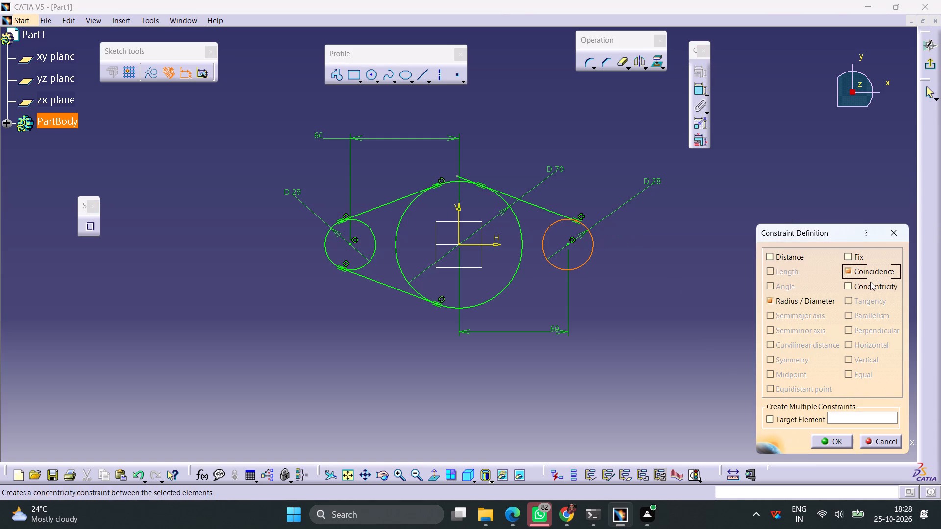
pyautogui.click(842, 443)
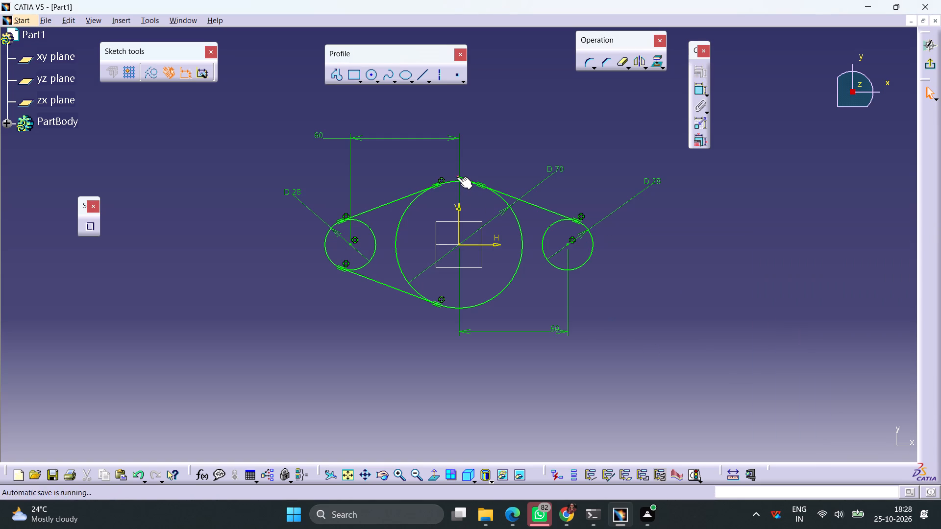
pyautogui.click(457, 177)
pyautogui.keyDown('ctrl'); pyautogui.click(456, 182); pyautogui.keyUp('ctrl')
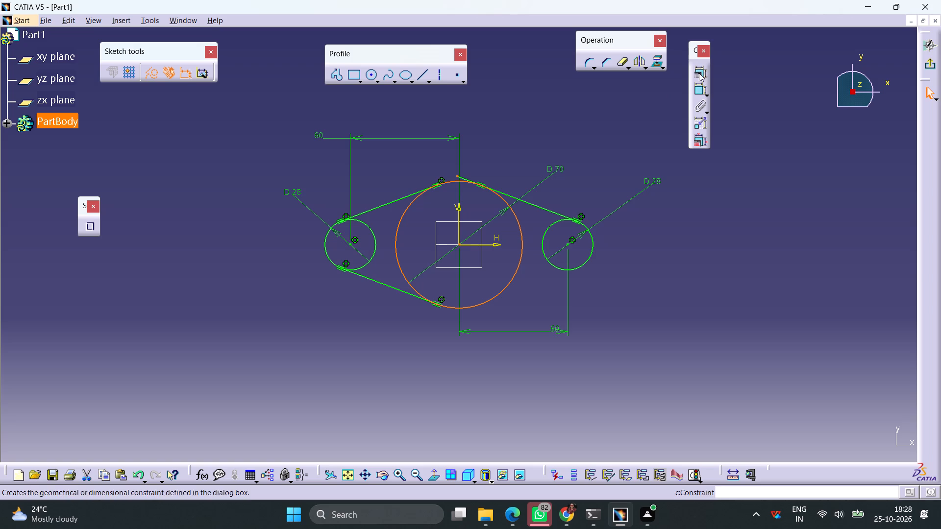
pyautogui.click(699, 73)
pyautogui.click(871, 268)
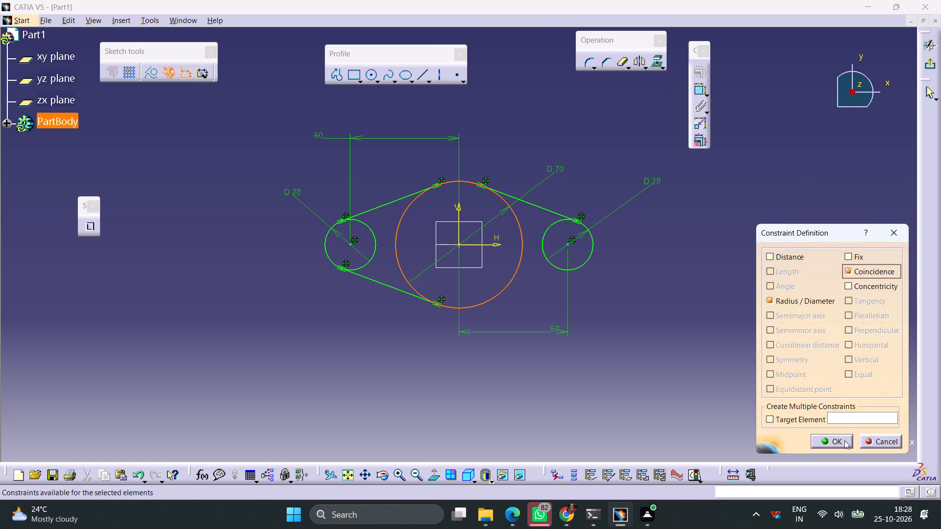
pyautogui.click(844, 440)
# Draw a slanted line below the circles on the positive H side and make it tangent to the 28 mm and 70 mm circles.
pyautogui.click(417, 72)
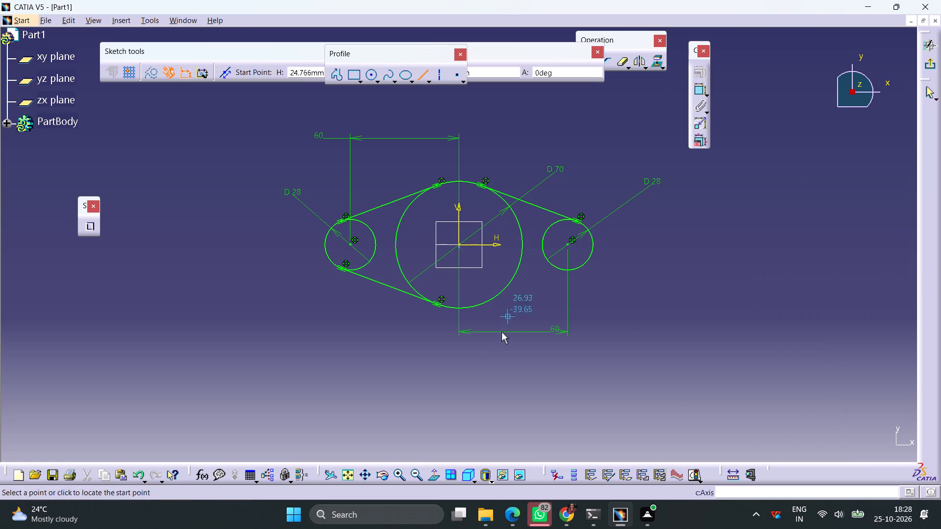
pyautogui.click(446, 406)
pyautogui.click(738, 271)
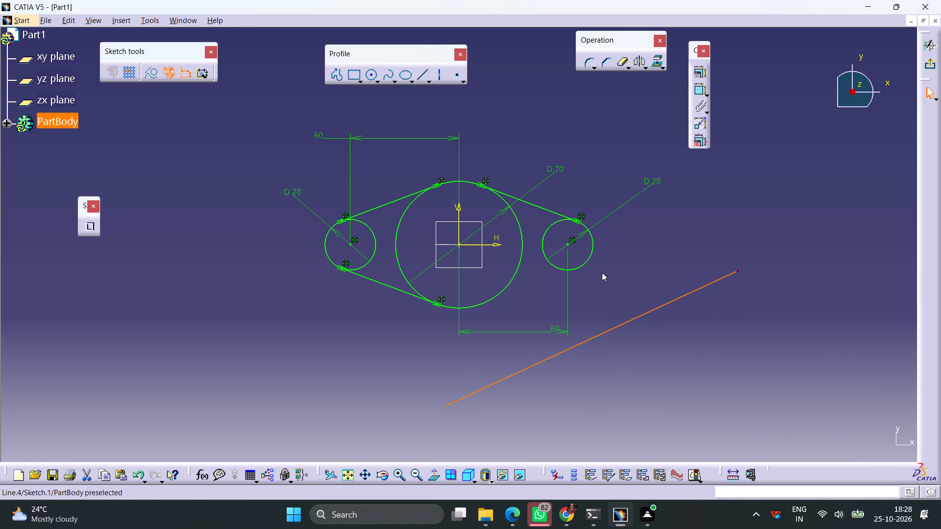
pyautogui.keyDown('ctrl'); pyautogui.click(584, 265); pyautogui.keyUp('ctrl')
pyautogui.click(700, 72)
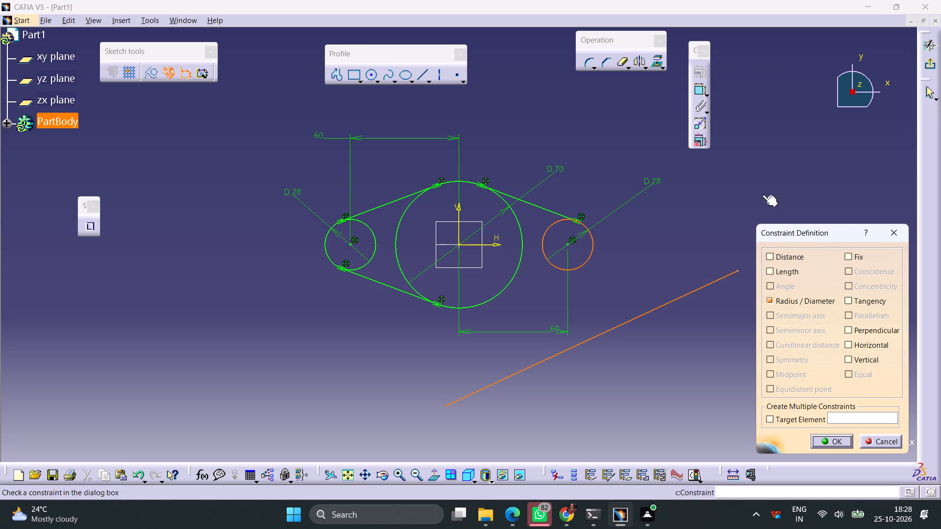
pyautogui.click(862, 300)
pyautogui.click(821, 447)
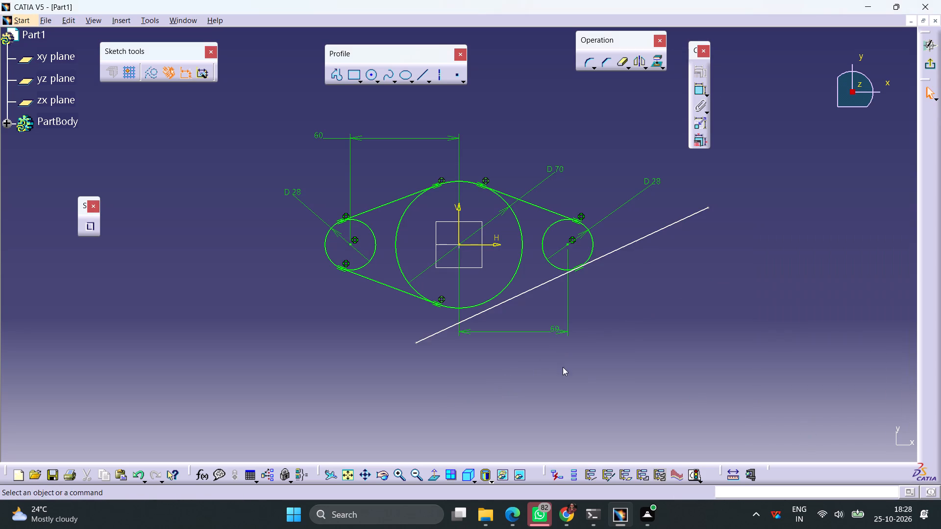
pyautogui.click(488, 311)
pyautogui.keyDown('ctrl'); pyautogui.click(485, 303); pyautogui.keyUp('ctrl')
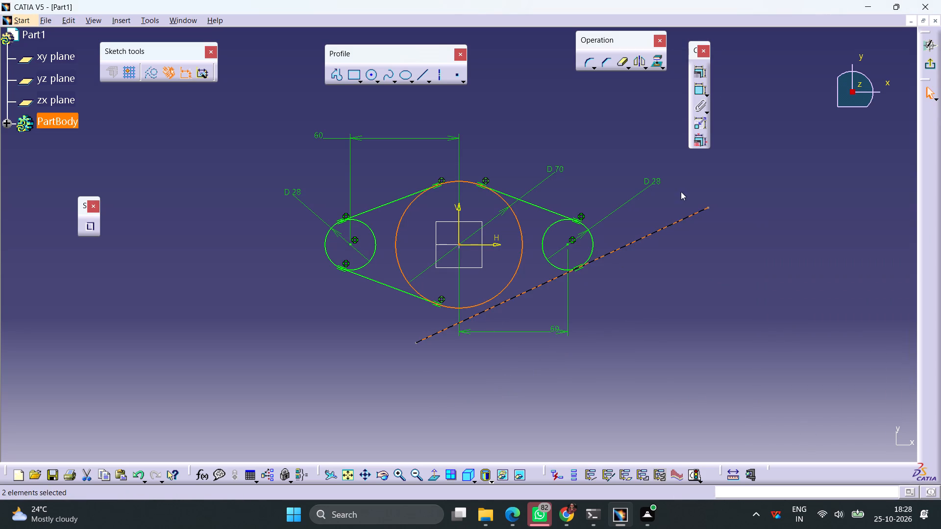
pyautogui.click(698, 76)
pyautogui.click(866, 300)
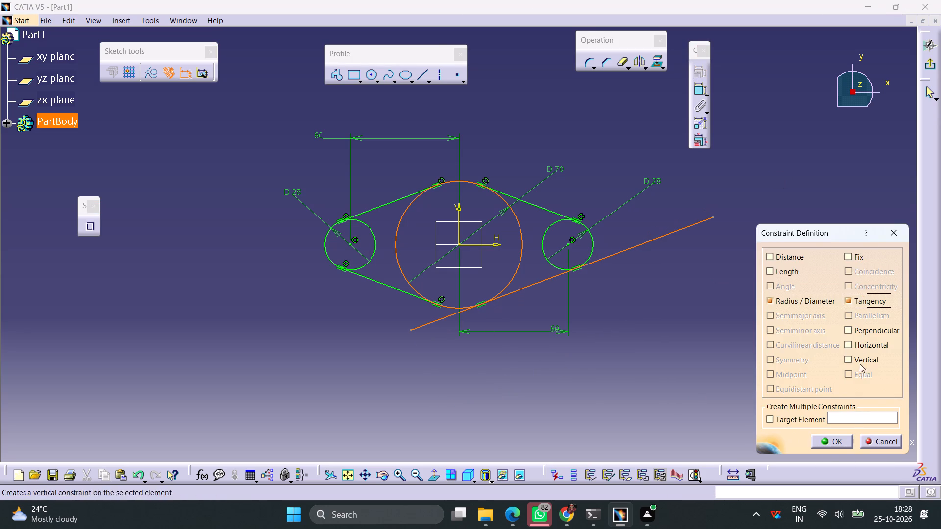
pyautogui.click(838, 439)
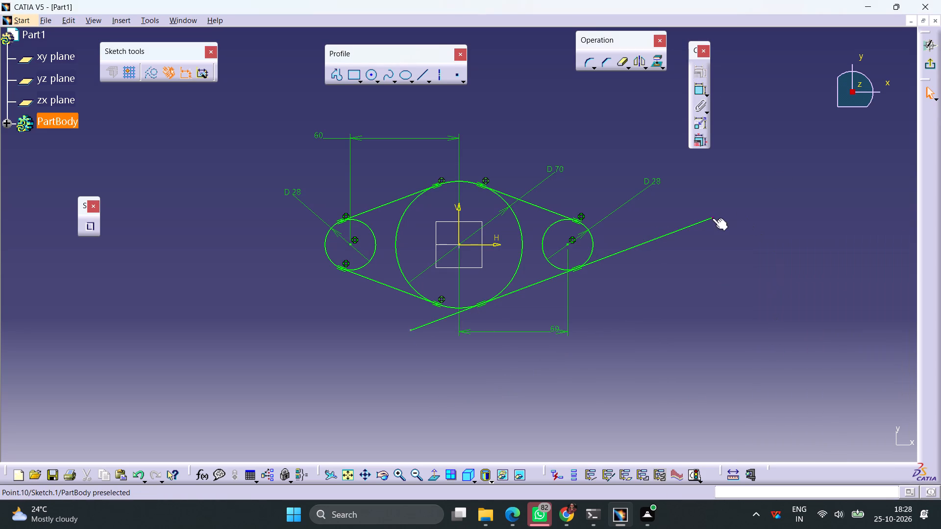
# Make the new lower line's endpoints coincident with the 28 mm circle on the positive H side and the 70 mm circle.
pyautogui.click(712, 218)
pyautogui.keyDown('ctrl'); pyautogui.click(591, 251); pyautogui.keyUp('ctrl')
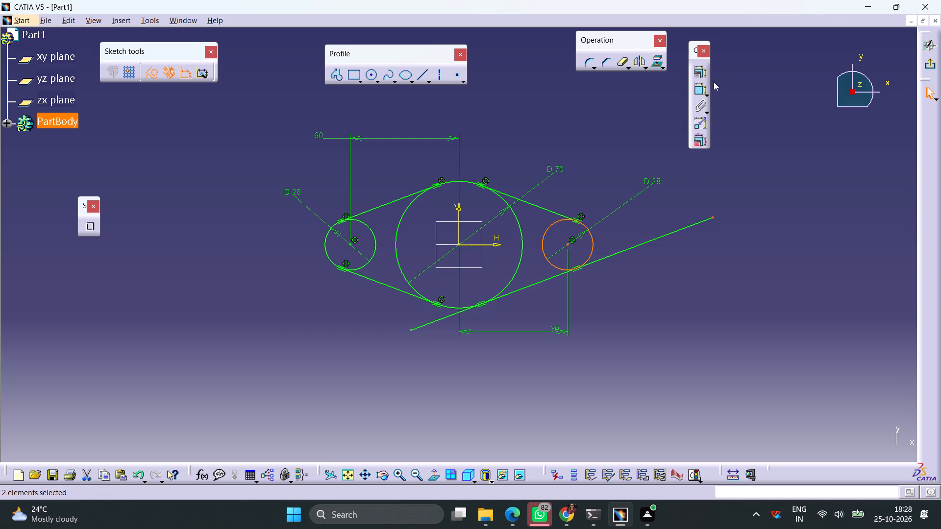
pyautogui.click(697, 72)
pyautogui.click(853, 272)
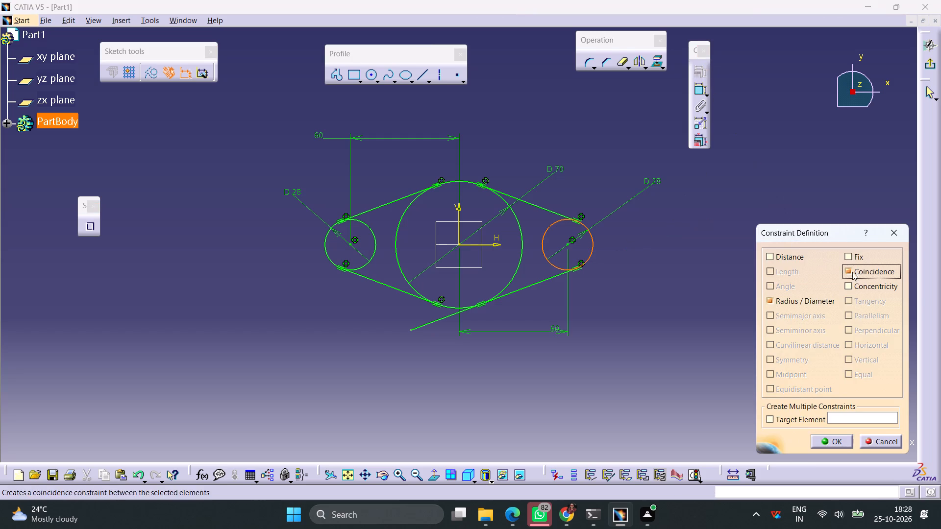
pyautogui.click(832, 443)
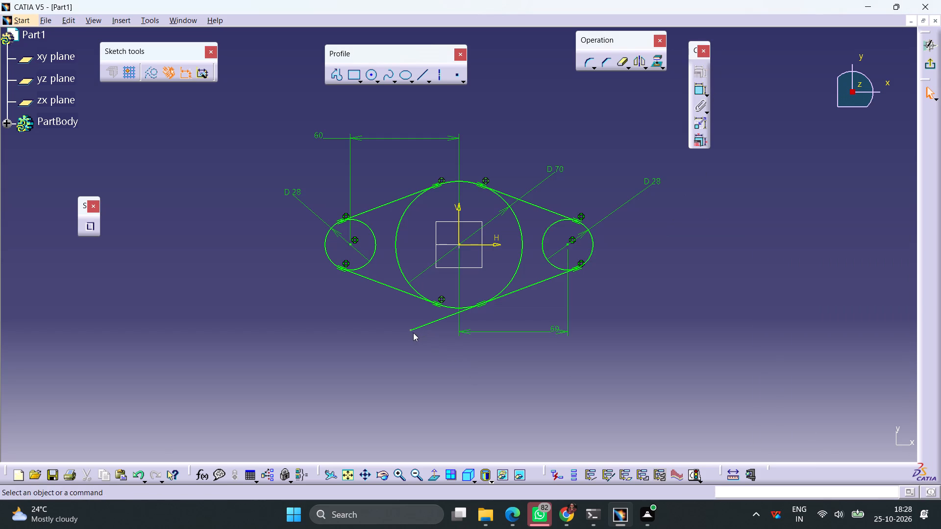
pyautogui.click(411, 330)
pyautogui.keyDown('ctrl'); pyautogui.click(446, 307); pyautogui.keyUp('ctrl')
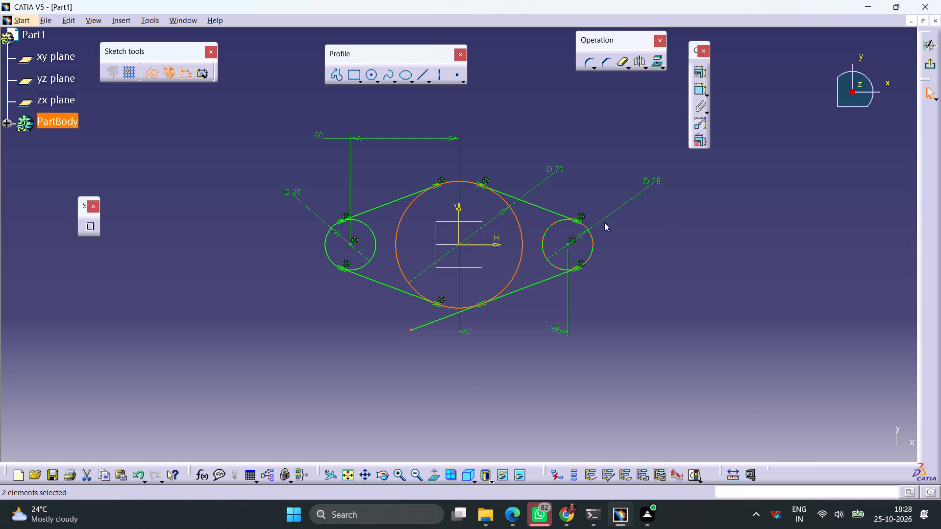
pyautogui.click(705, 72)
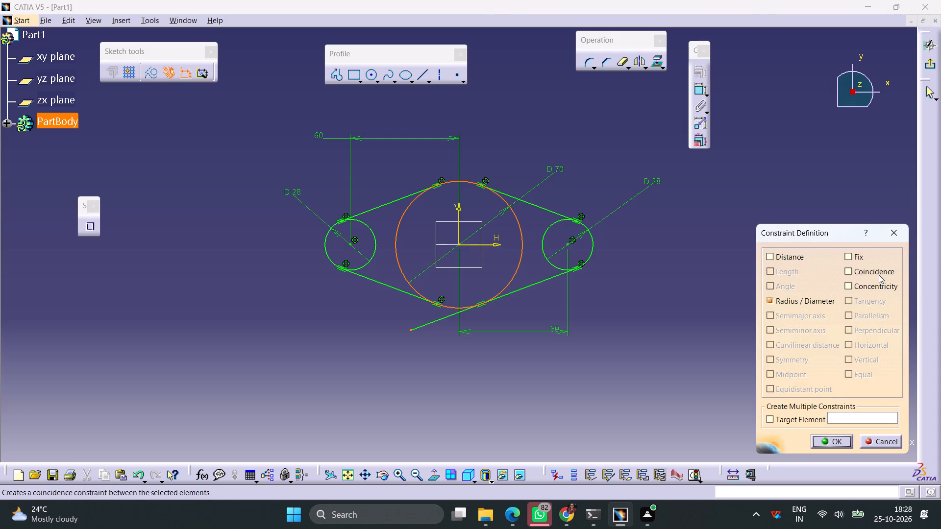
pyautogui.click(874, 274)
pyautogui.click(834, 441)
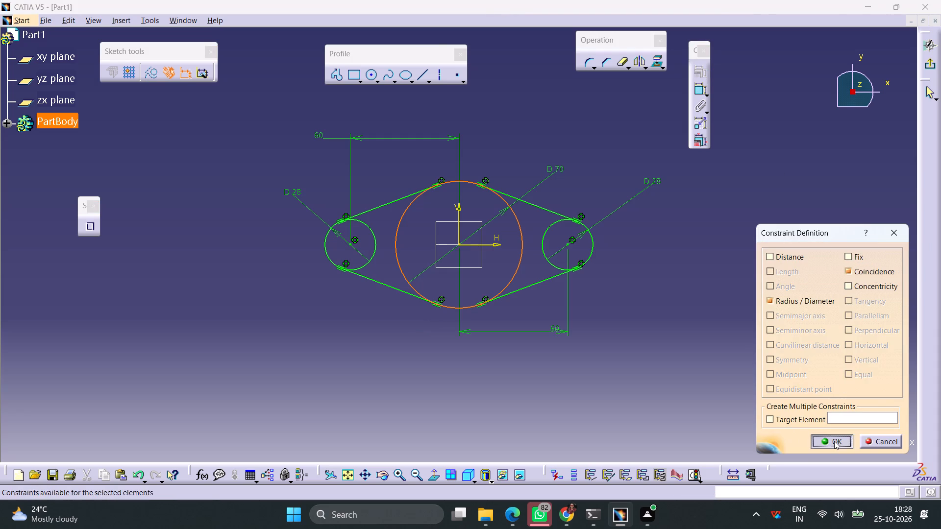
# Quick Trim the inner arcs of both 28 mm circles and both side arcs of the 70 mm circle, and exit the sketch.
pyautogui.click(617, 67)
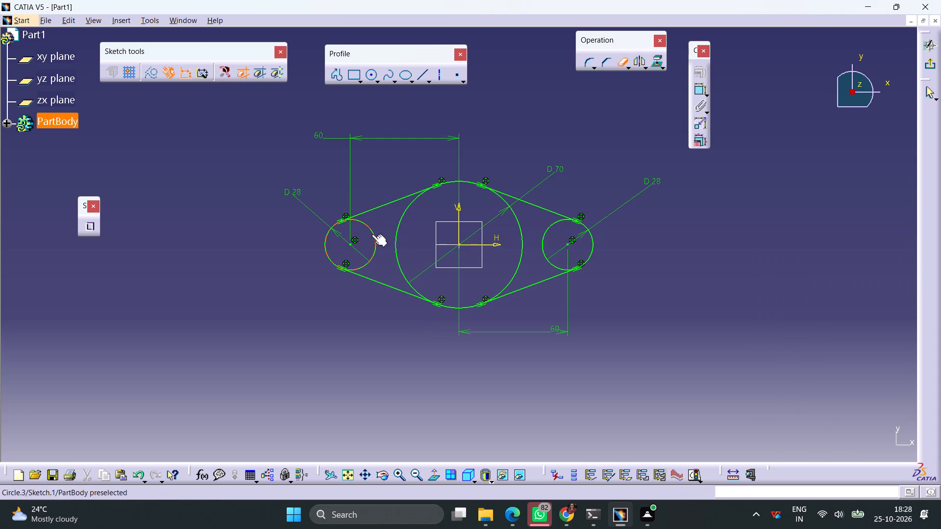
pyautogui.click(371, 234)
pyautogui.click(620, 64)
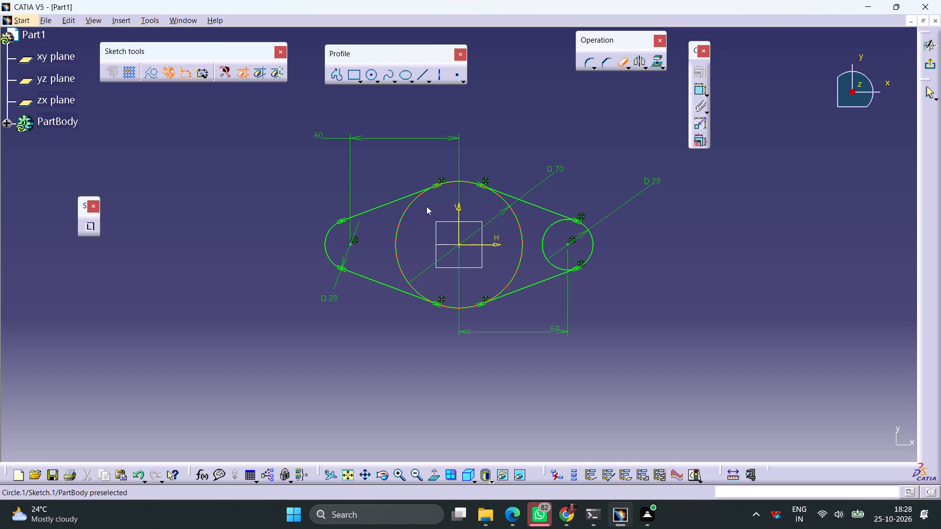
pyautogui.click(406, 214)
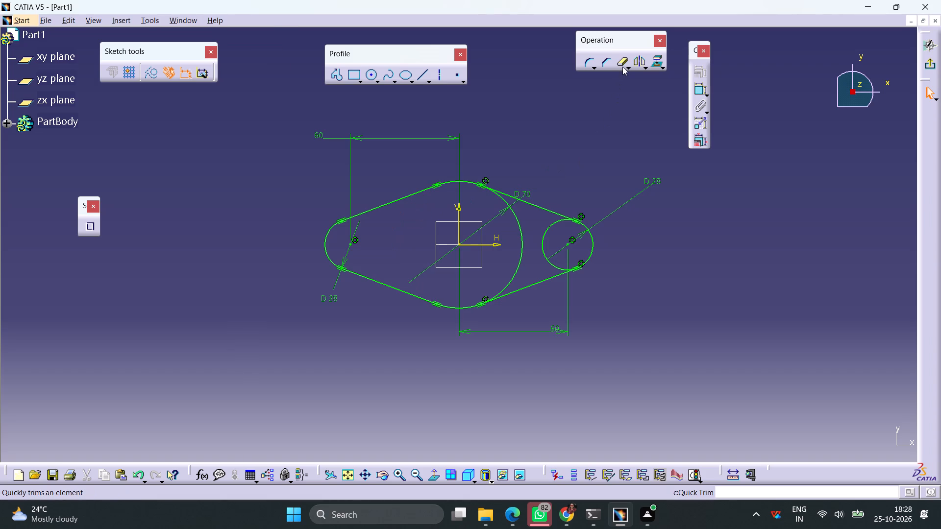
pyautogui.click(622, 67)
pyautogui.click(520, 245)
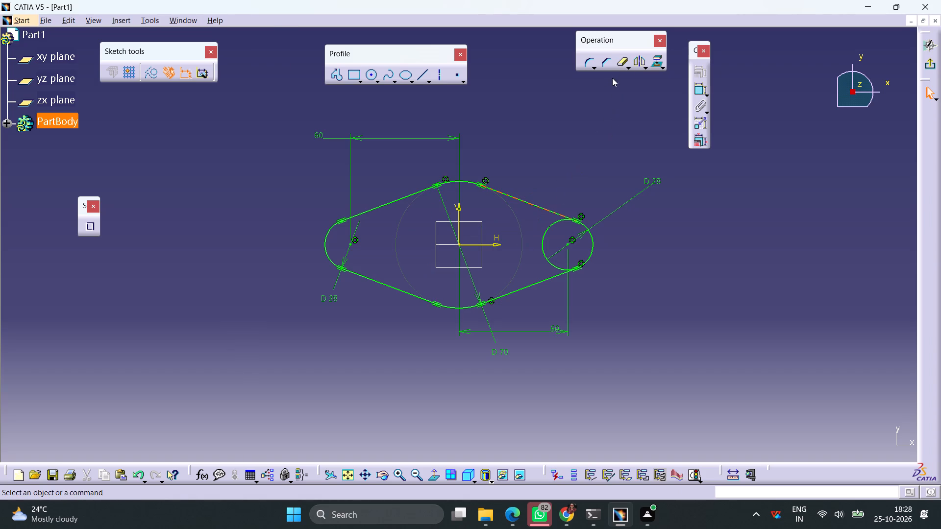
pyautogui.click(618, 66)
pyautogui.click(549, 228)
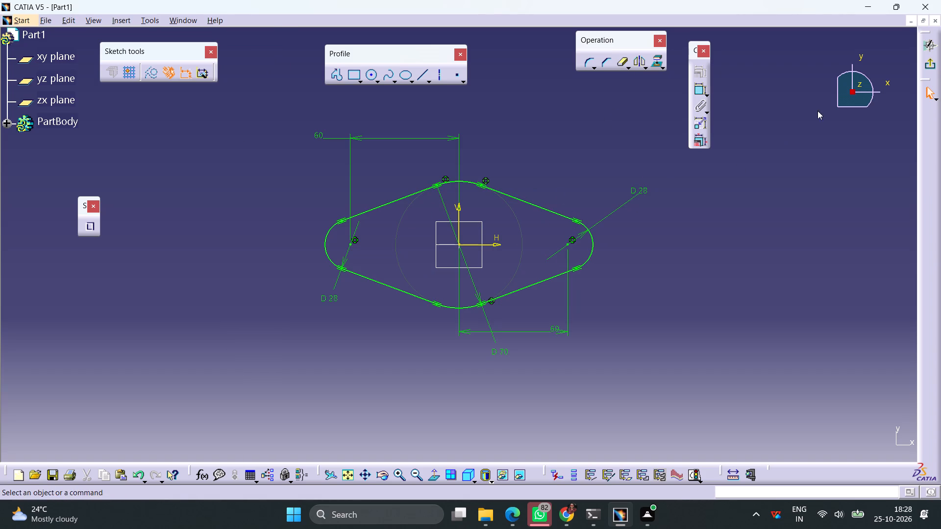
pyautogui.click(932, 67)
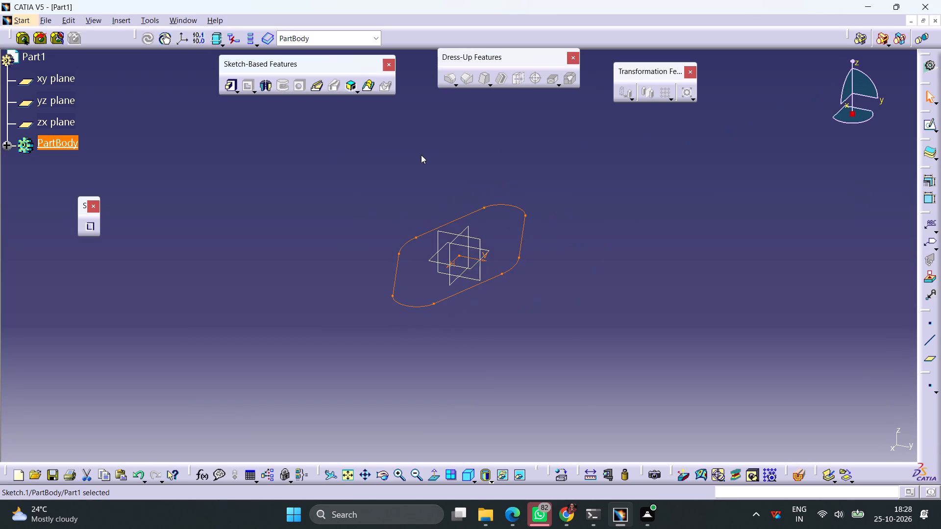
# Pad the closed base plate profile to a length of 10 mm.
pyautogui.click(228, 89)
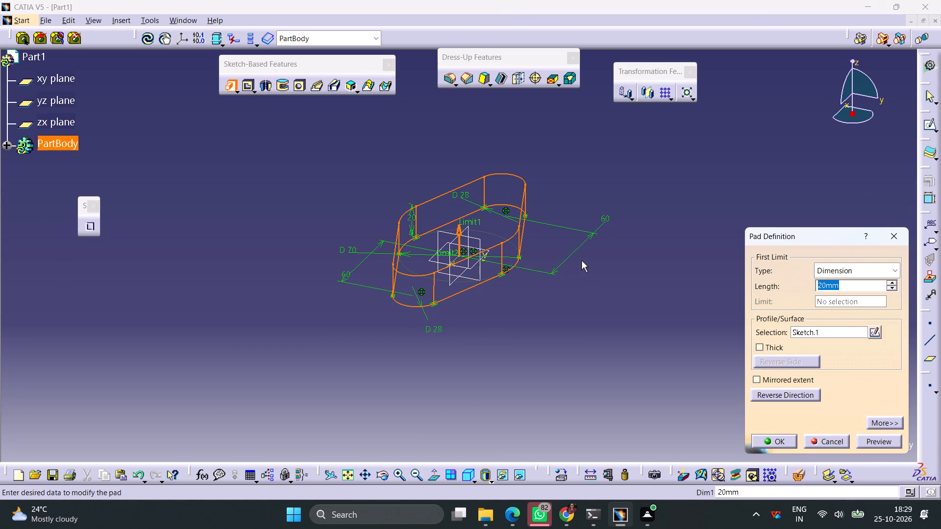
pyautogui.write('10')
pyautogui.press('Return')
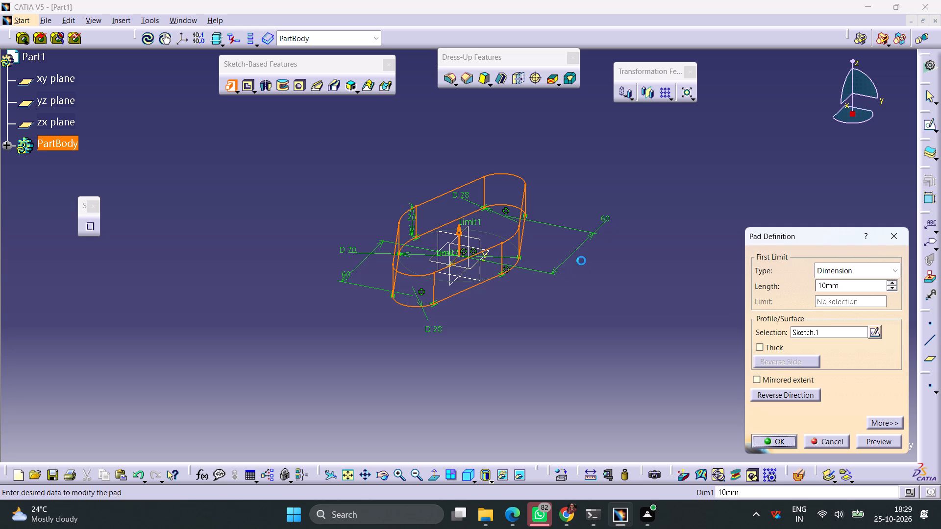
pyautogui.click(626, 248)
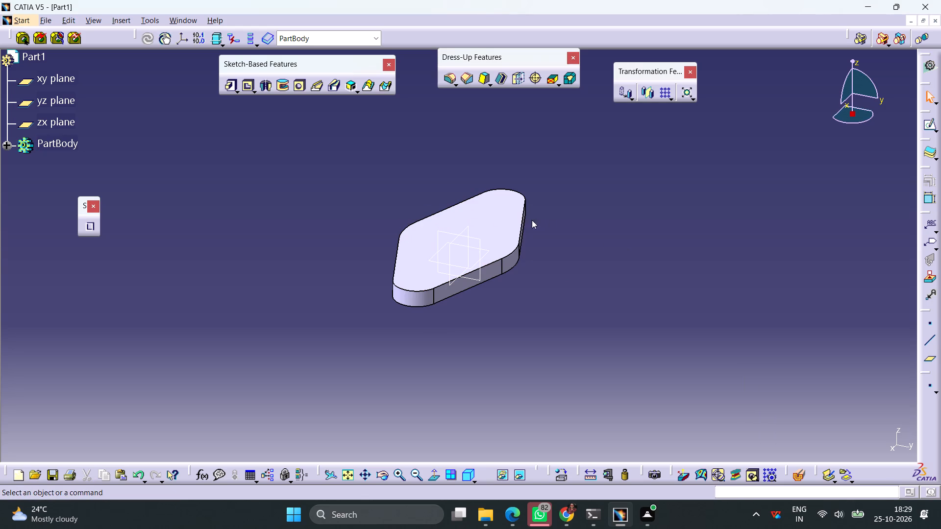
# On the plate's top face, sketch a circle centred on the origin with a 40 mm diameter constraint, and exit the sketch.
pyautogui.click(495, 217)
pyautogui.click(926, 124)
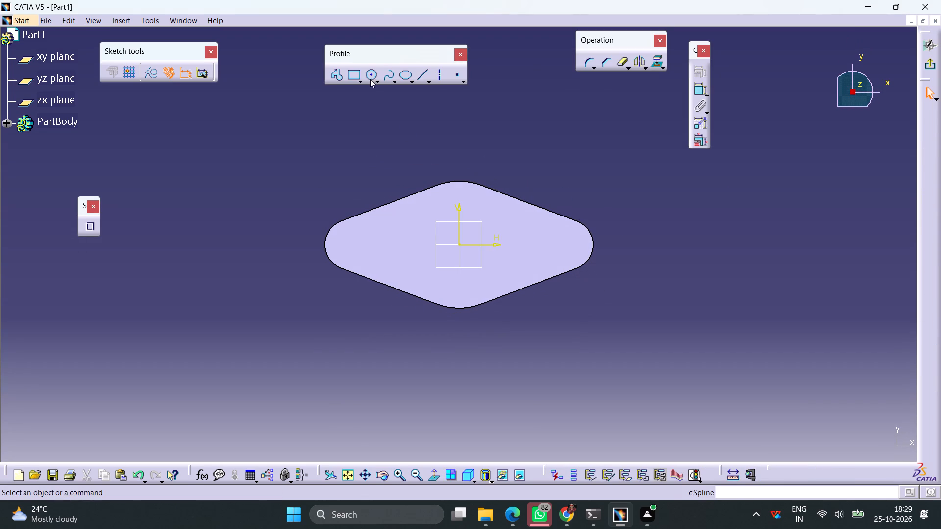
pyautogui.click(370, 79)
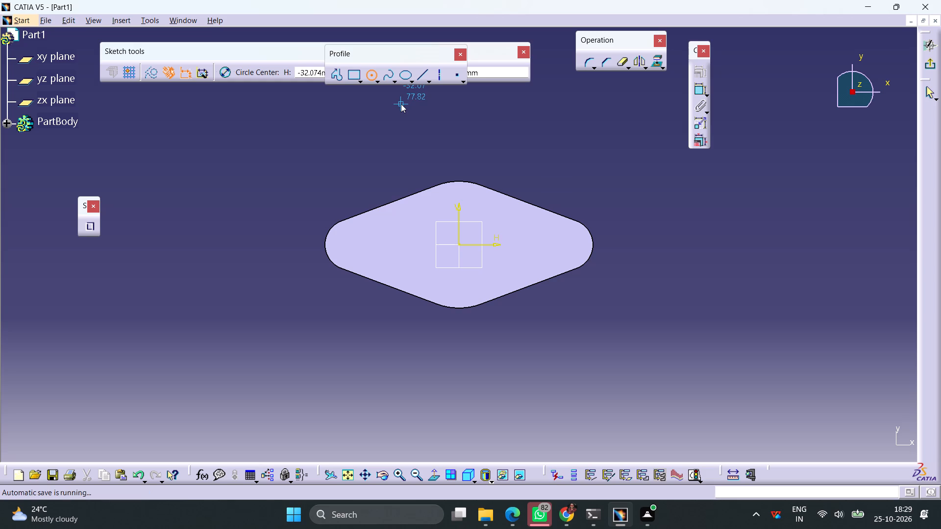
pyautogui.click(457, 245)
pyautogui.click(478, 214)
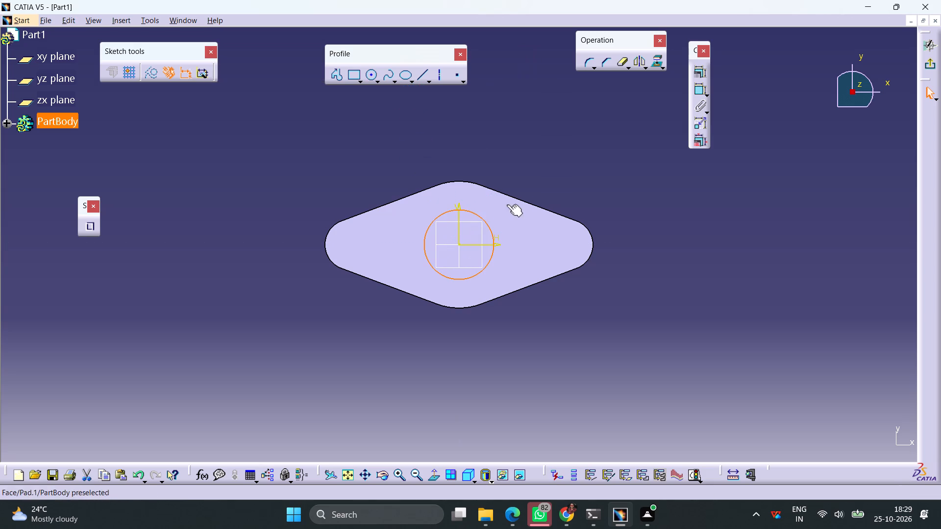
pyautogui.click(697, 88)
pyautogui.click(603, 150)
pyautogui.doubleClick(611, 150)
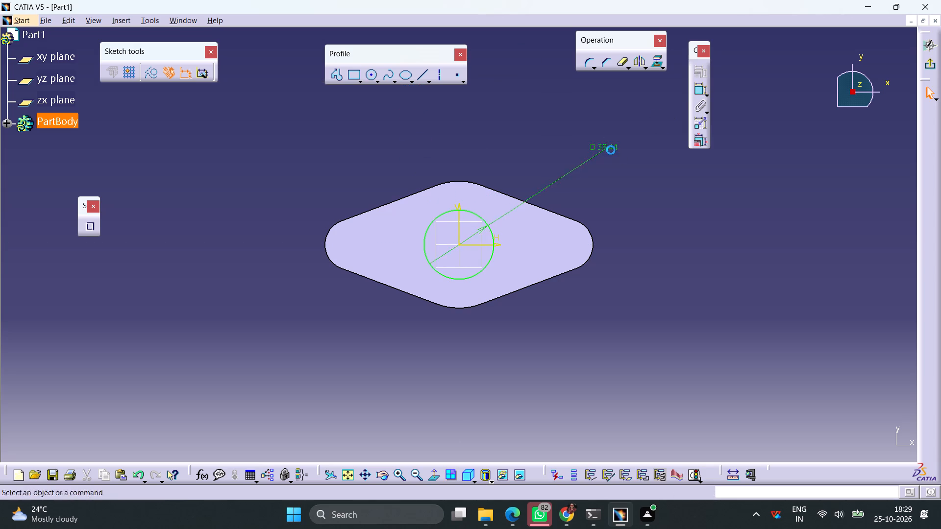
pyautogui.write('40')
pyautogui.press('Return')
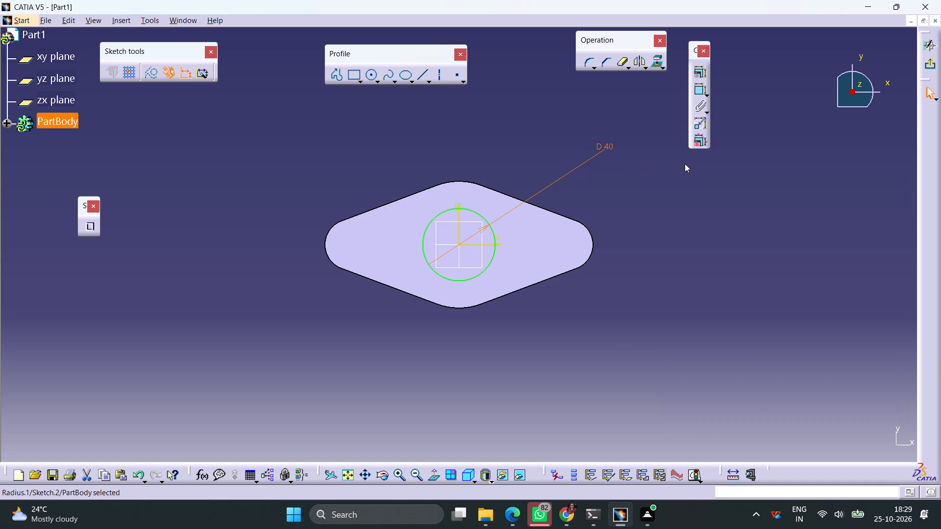
pyautogui.click(924, 67)
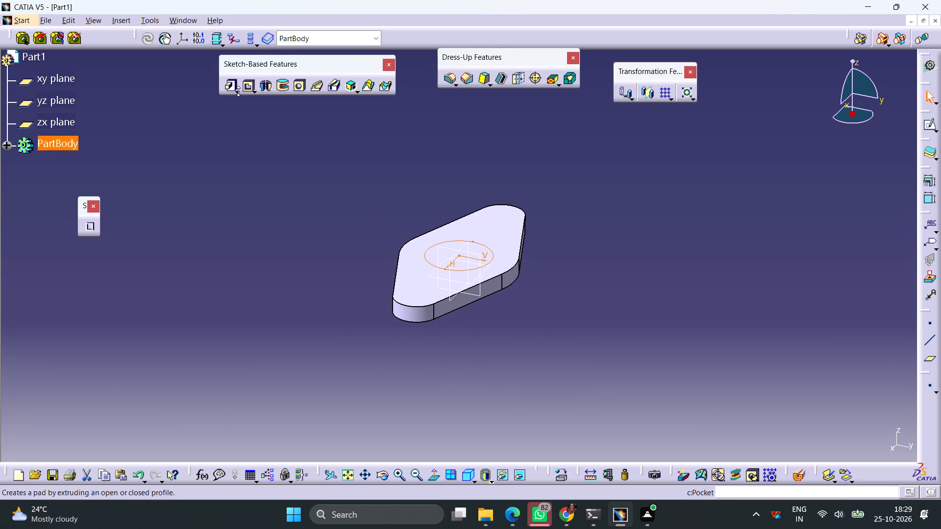
# Pad the 40 mm circle on the base plate to a length of 70-10-16 mm.
pyautogui.click(224, 87)
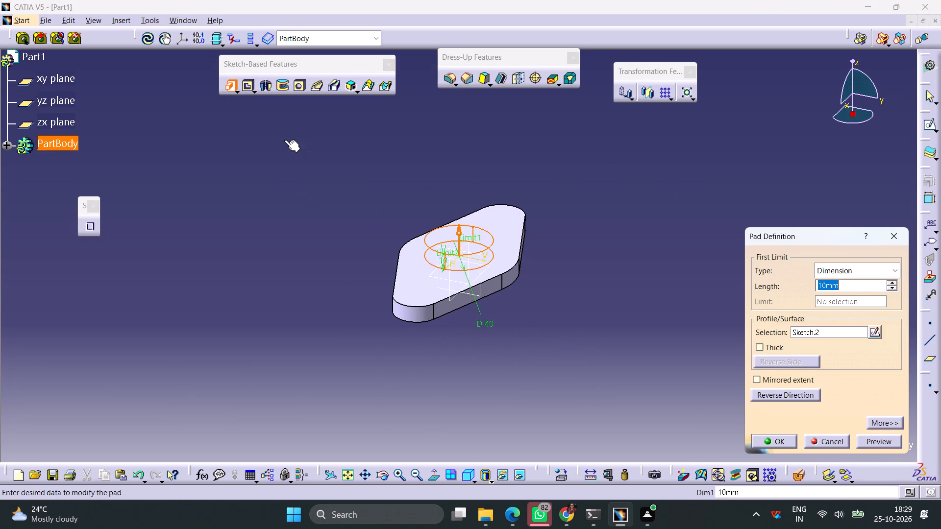
pyautogui.write('70-10')
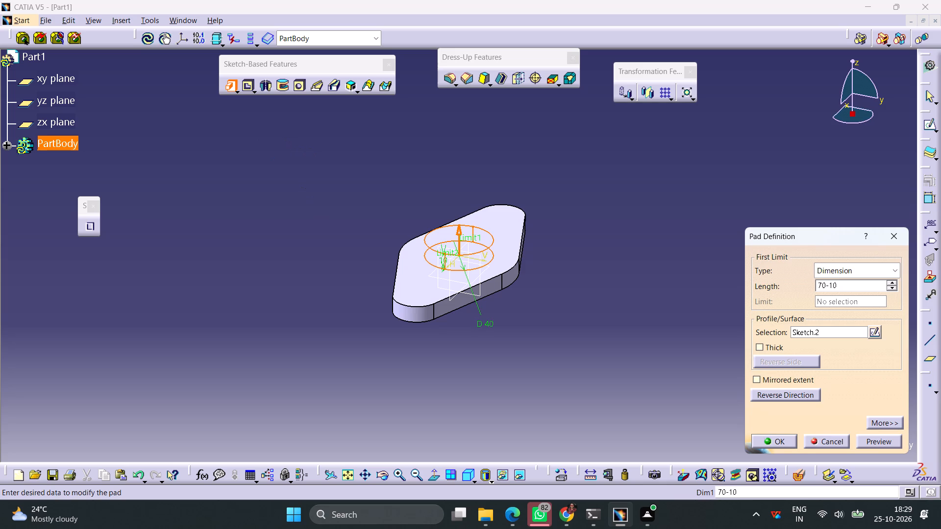
pyautogui.press('-')
pyautogui.write('16')
pyautogui.press('Return')
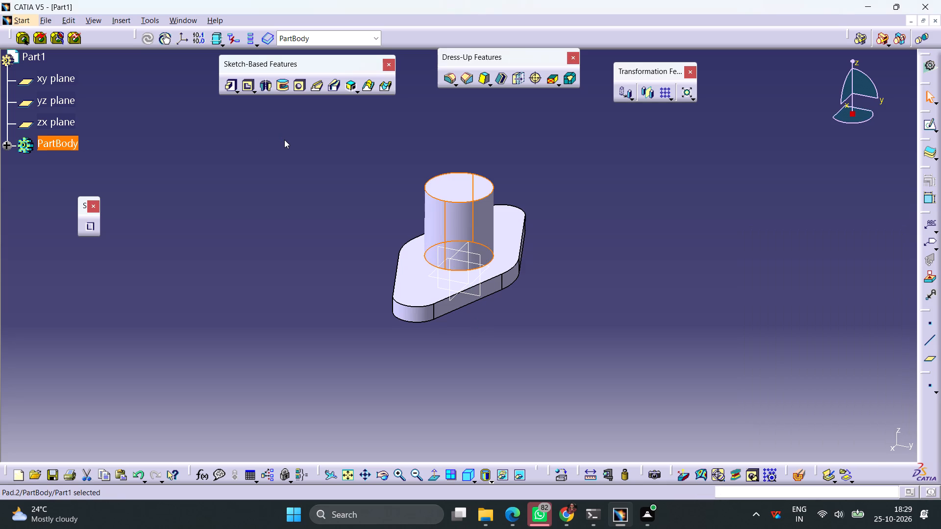
pyautogui.click(599, 219)
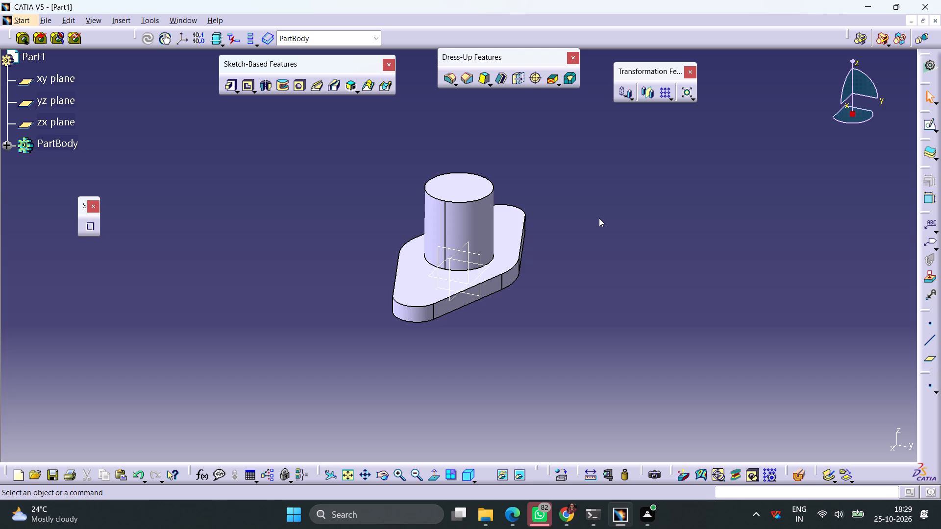
# On the boss's top face, sketch a circle clear of the part and constrain its diameter to 80 mm.
pyautogui.click(479, 183)
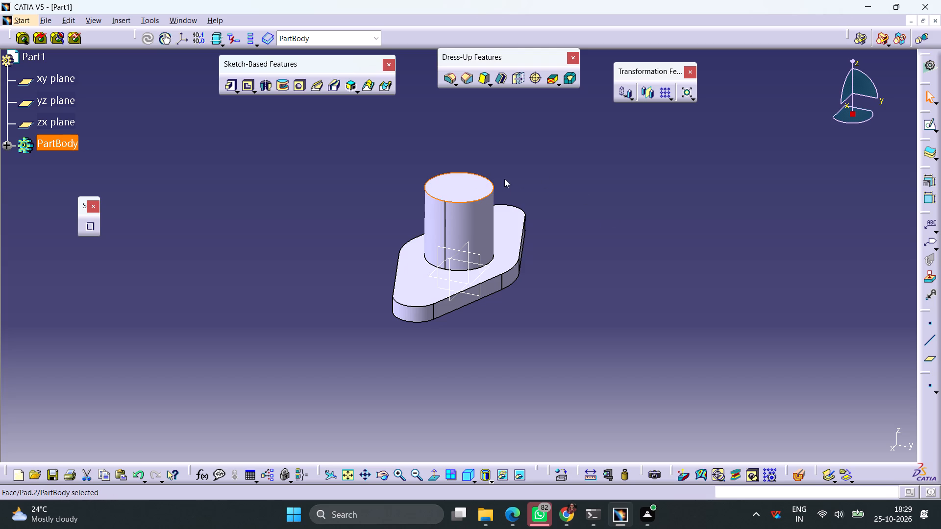
pyautogui.click(923, 123)
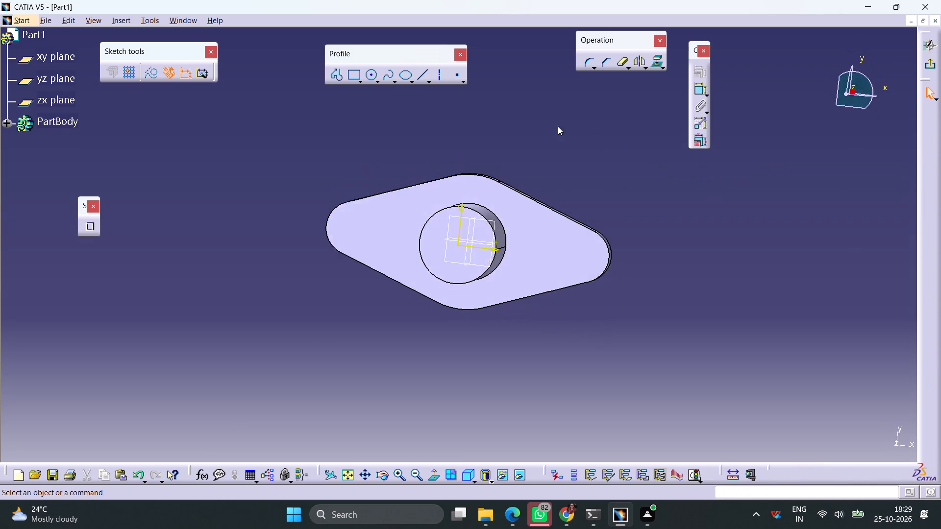
pyautogui.click(371, 77)
pyautogui.click(519, 116)
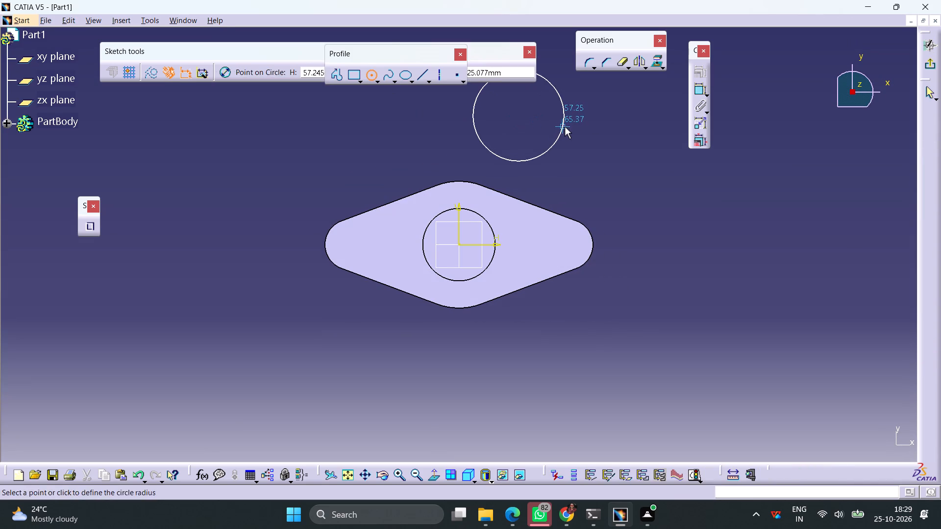
pyautogui.click(565, 127)
pyautogui.click(698, 91)
pyautogui.click(651, 124)
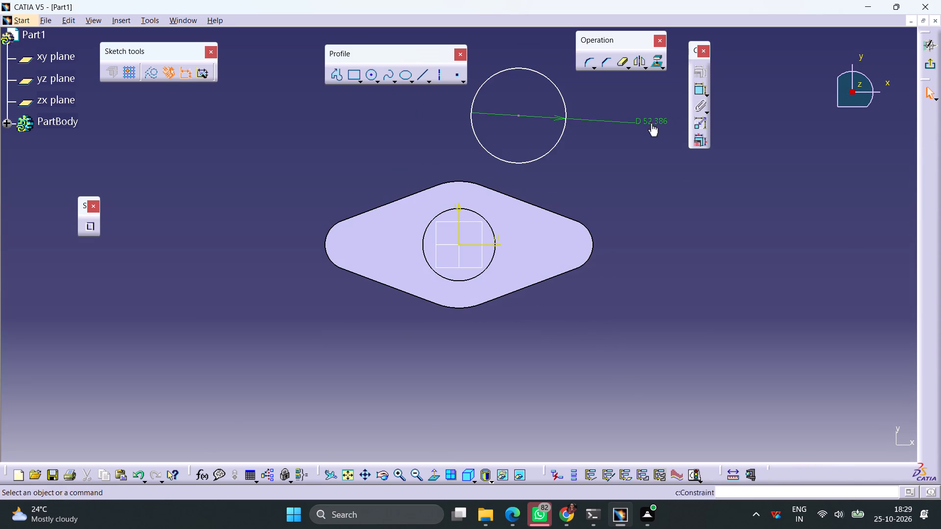
pyautogui.doubleClick(650, 120)
pyautogui.write('80')
pyautogui.press('Return')
pyautogui.click(632, 194)
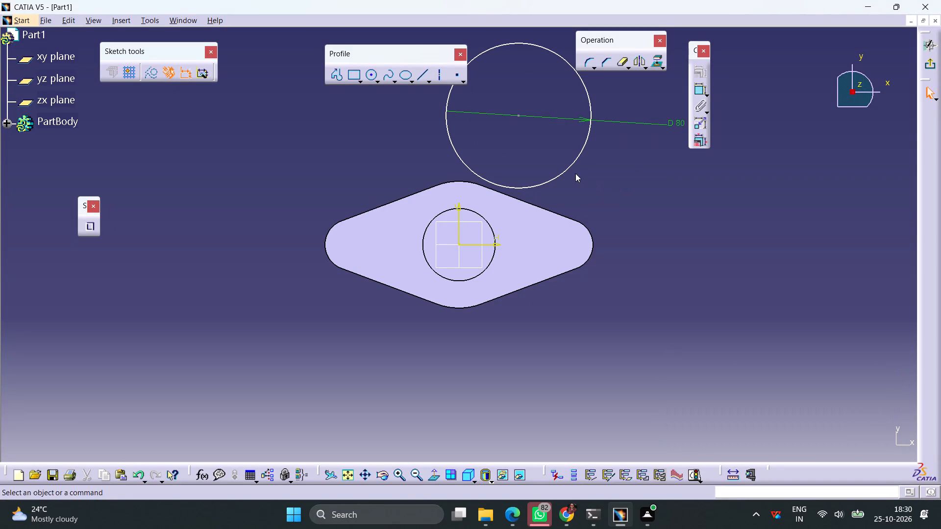
# Make the 80 mm circle concentric with the base plate's central rounded edge on the positive V side, and exit the sketch.
pyautogui.click(565, 173)
pyautogui.keyDown('ctrl'); pyautogui.click(456, 182); pyautogui.keyUp('ctrl')
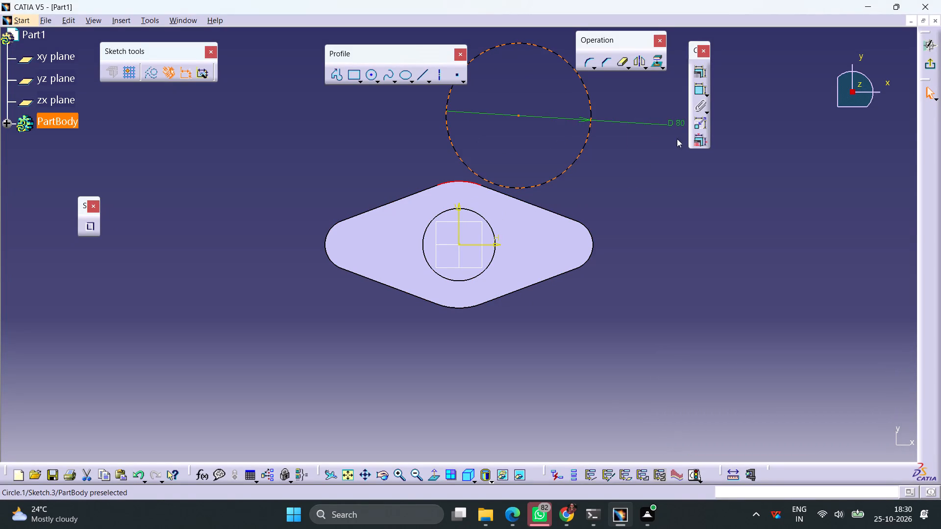
pyautogui.click(696, 75)
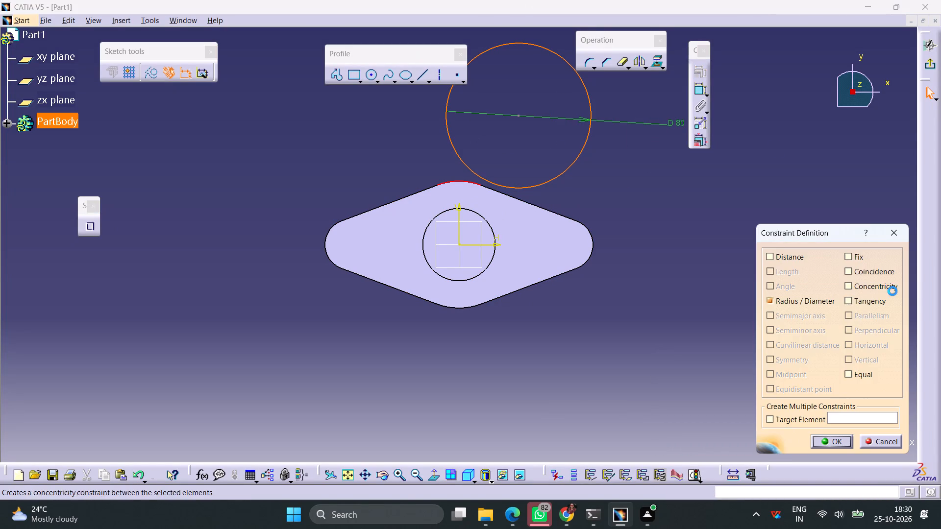
pyautogui.click(872, 285)
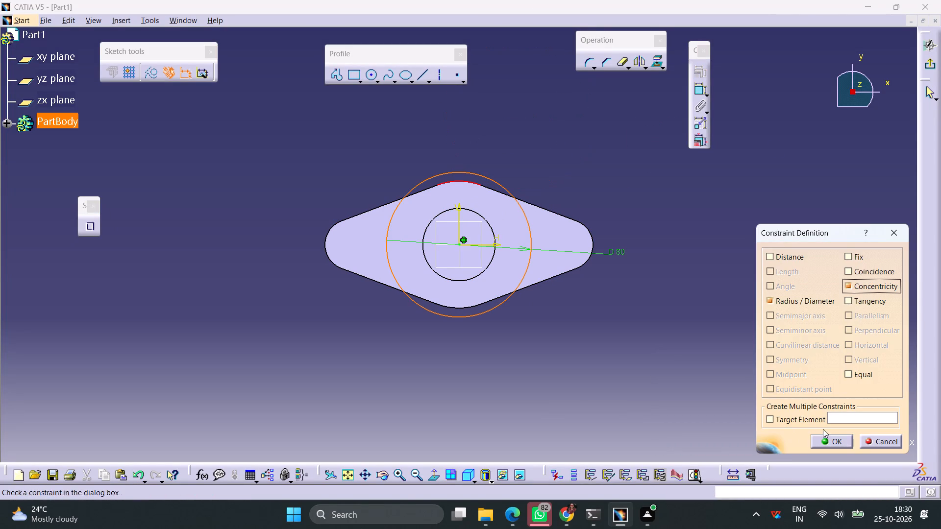
pyautogui.click(826, 441)
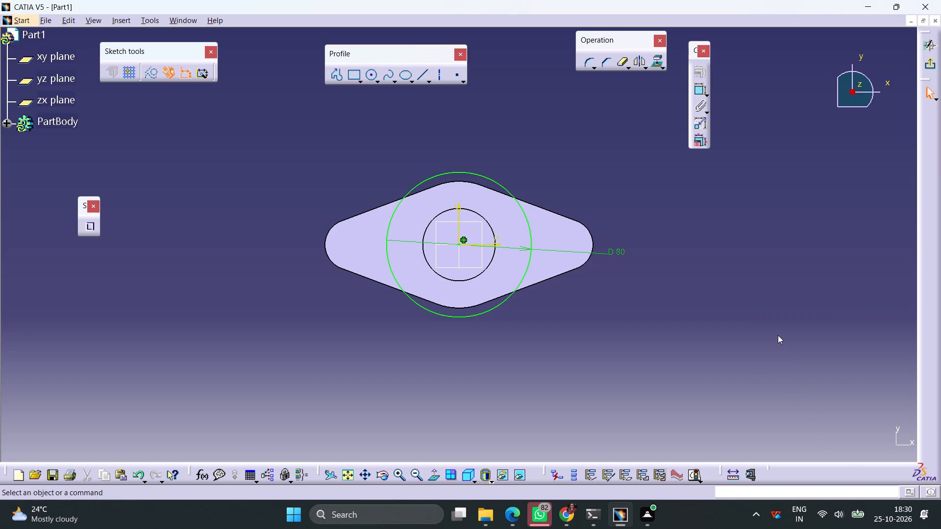
pyautogui.click(932, 60)
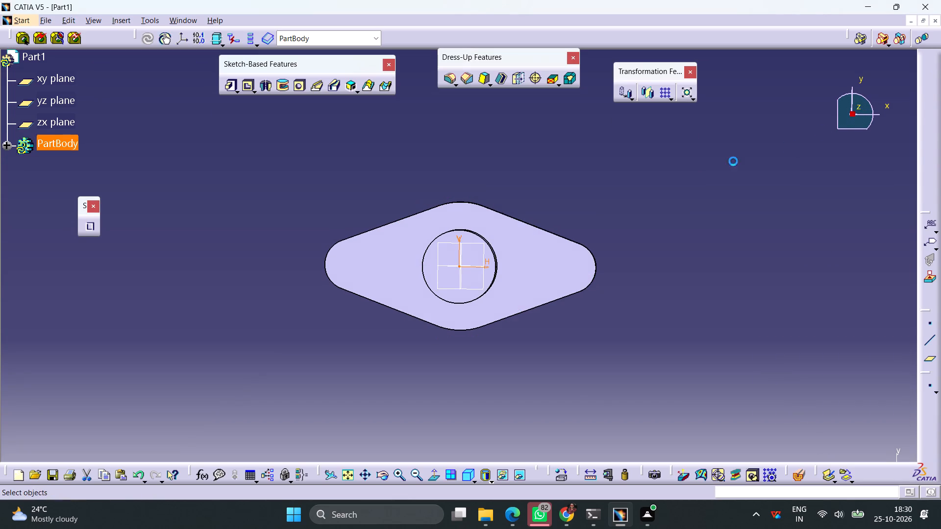
# Pad the 80 mm circle upward from the boss's top face to a length of 16 mm.
pyautogui.click(229, 86)
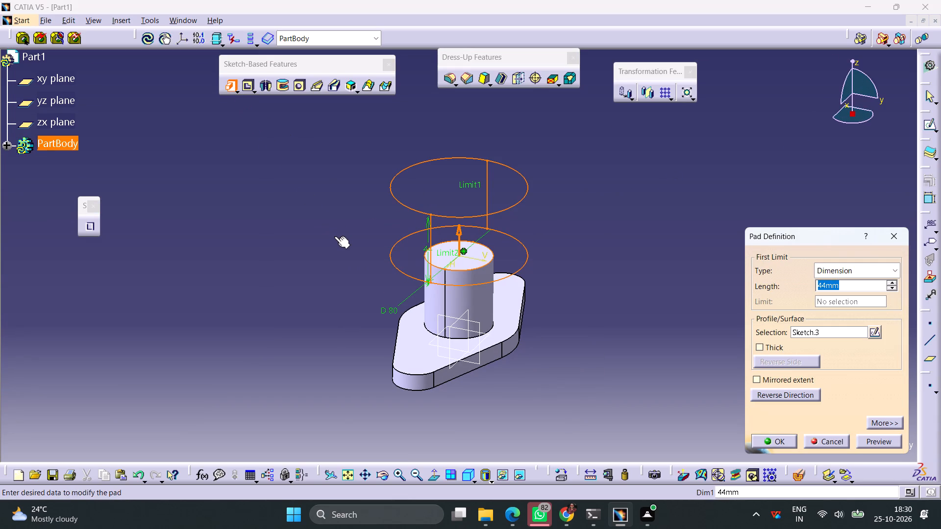
pyautogui.press('1')
pyautogui.press('6')
pyautogui.press('Return')
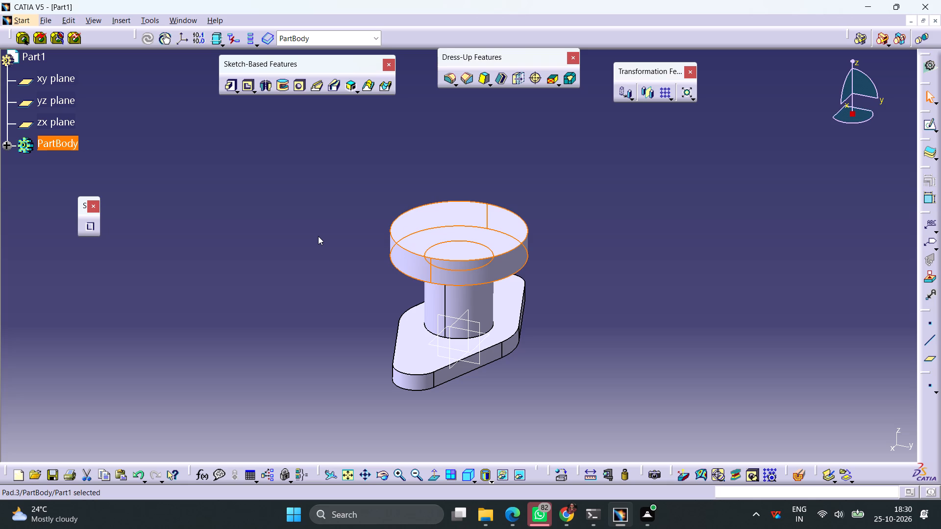
pyautogui.click(635, 263)
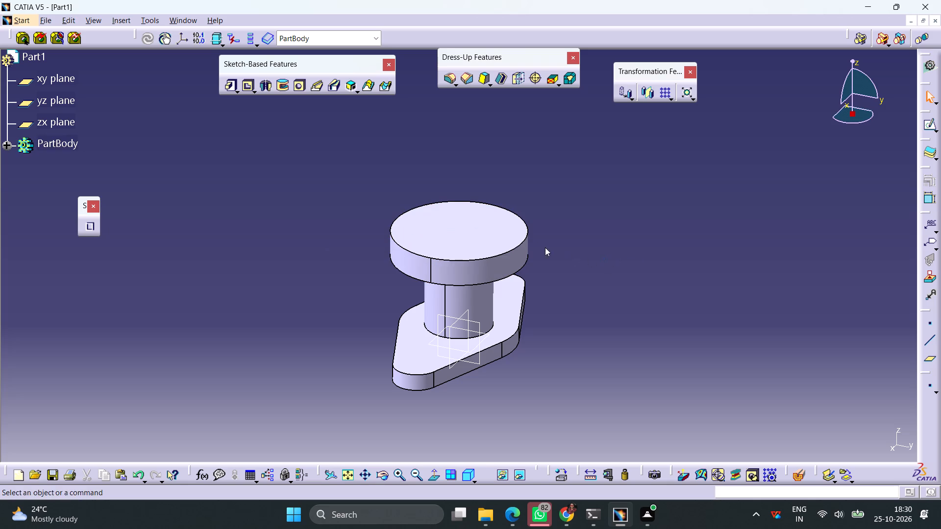
# On the top flange's upper face, sketch a circle beside the part and constrain its diameter to 60 mm.
pyautogui.click(498, 226)
pyautogui.click(927, 124)
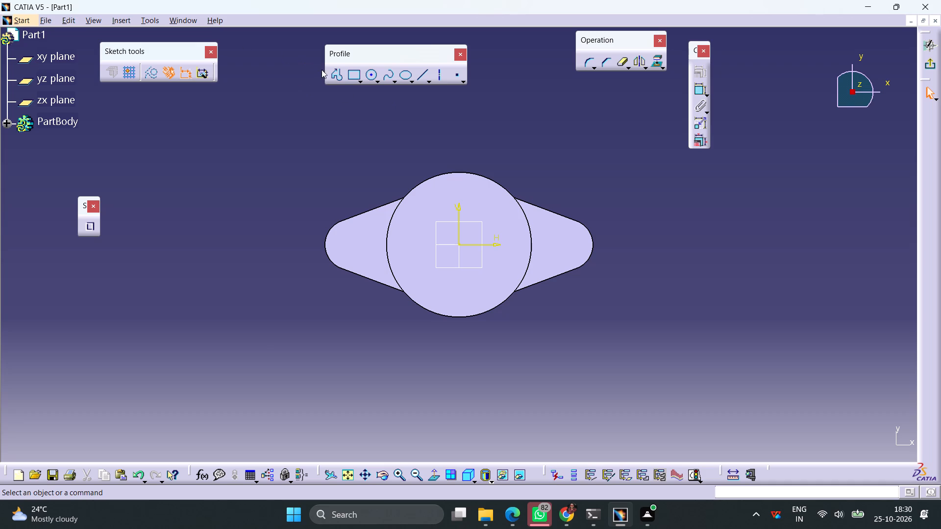
pyautogui.click(370, 78)
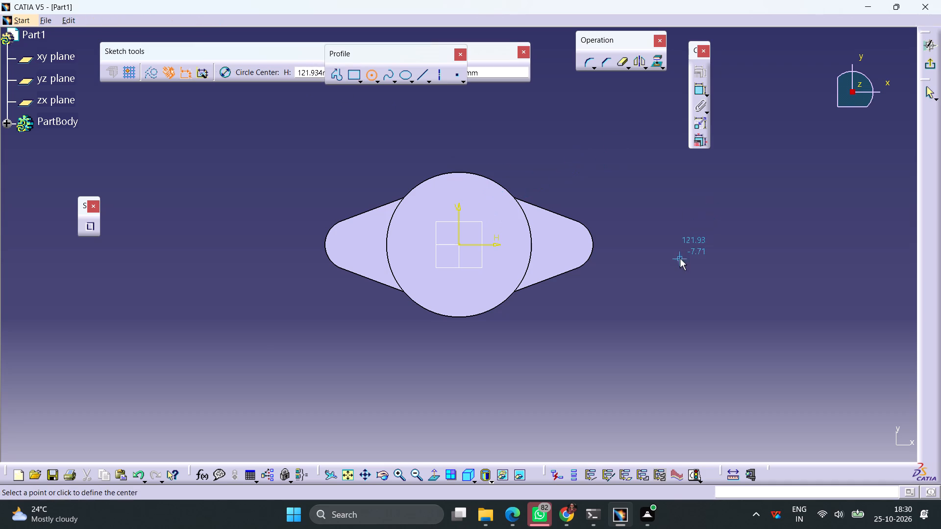
pyautogui.click(680, 259)
pyautogui.click(718, 250)
pyautogui.click(700, 87)
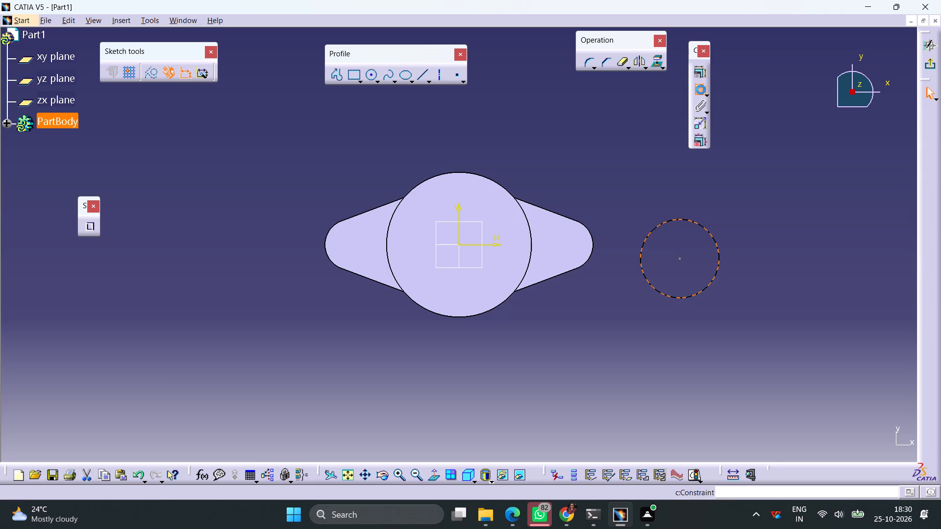
pyautogui.click(776, 273)
pyautogui.doubleClick(780, 271)
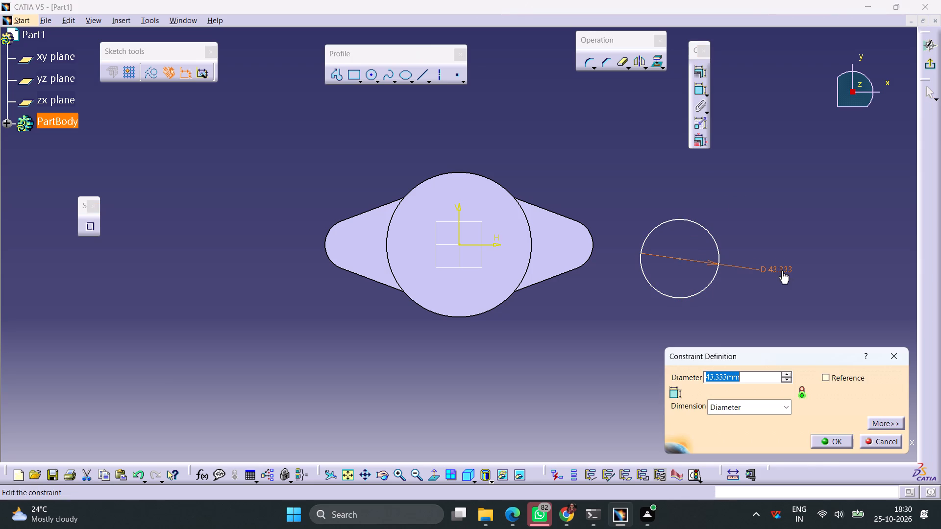
pyautogui.write('60')
pyautogui.press('Return')
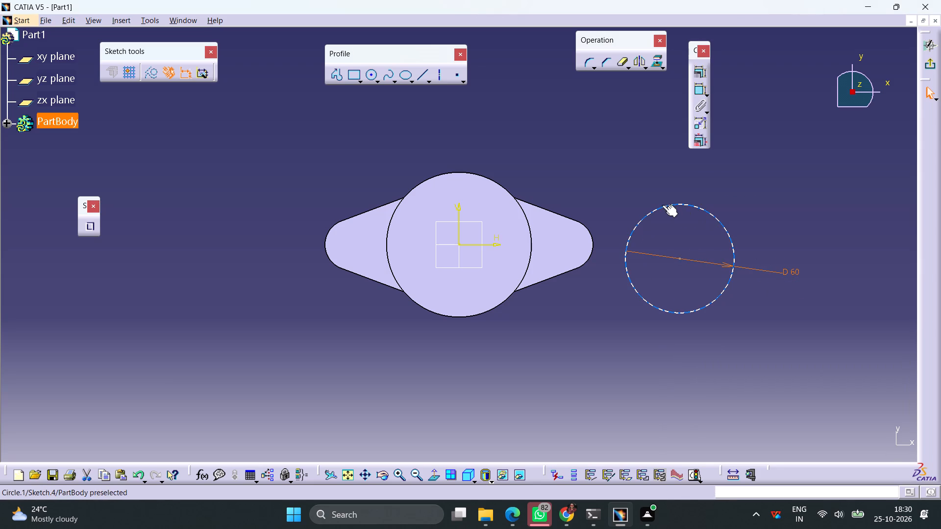
# Convert the 60 mm circle to a construction element.
pyautogui.click(662, 205)
pyautogui.click(142, 76)
pyautogui.click(150, 78)
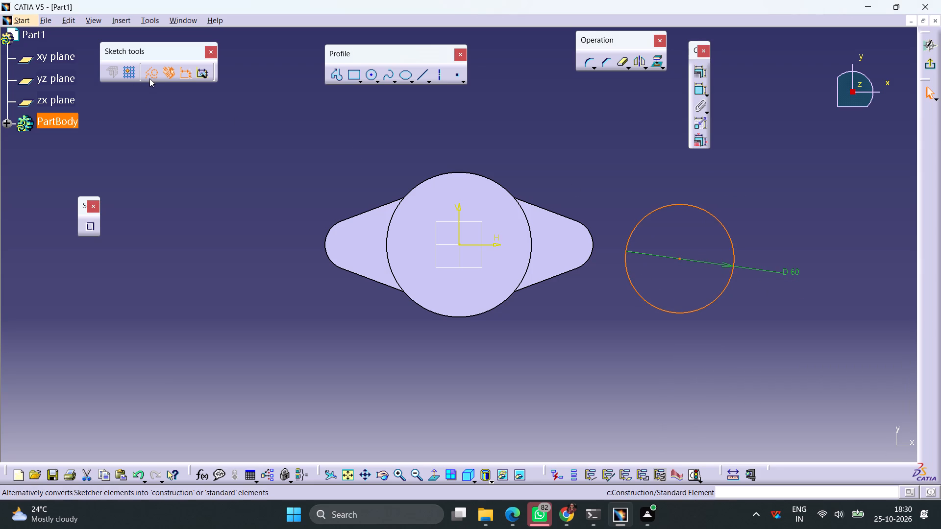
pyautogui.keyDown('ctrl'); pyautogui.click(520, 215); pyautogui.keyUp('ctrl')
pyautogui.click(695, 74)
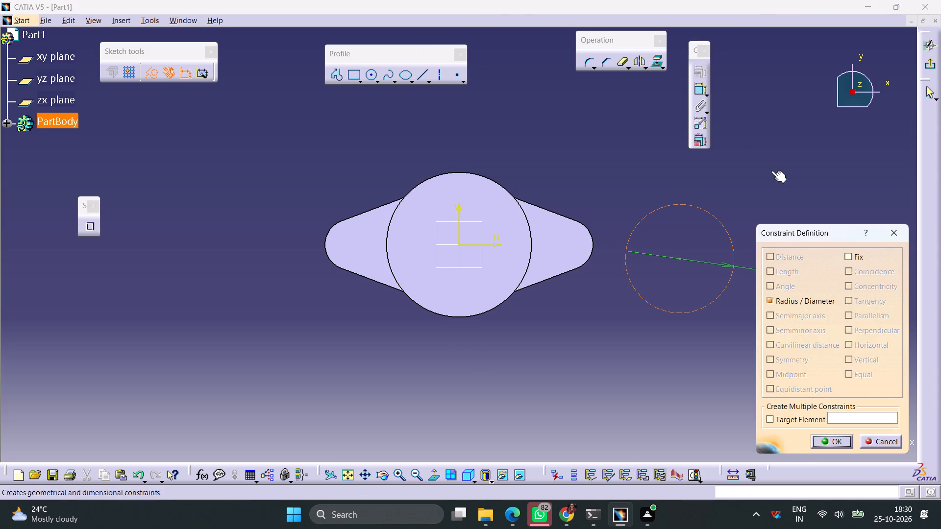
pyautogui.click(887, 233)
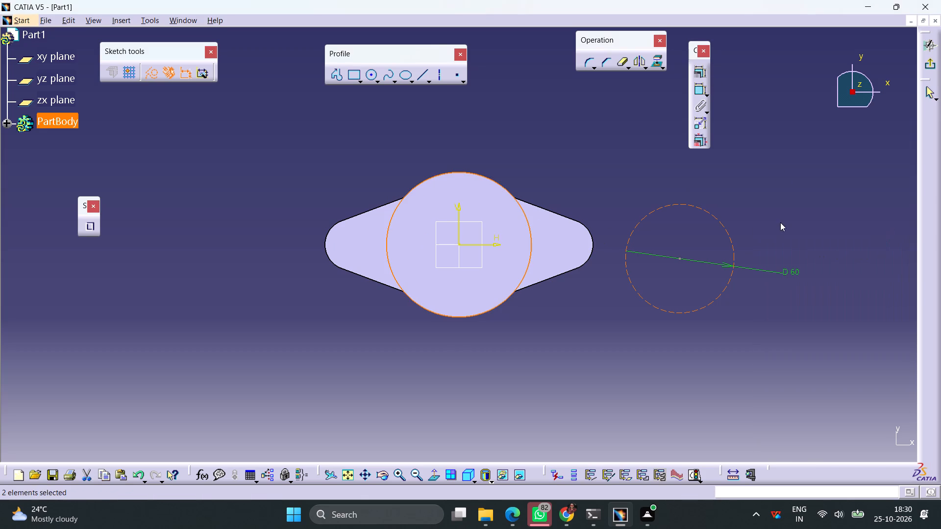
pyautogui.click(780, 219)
# Make the 60 mm construction circle concentric with the top flange's outer circular edge.
pyautogui.click(723, 224)
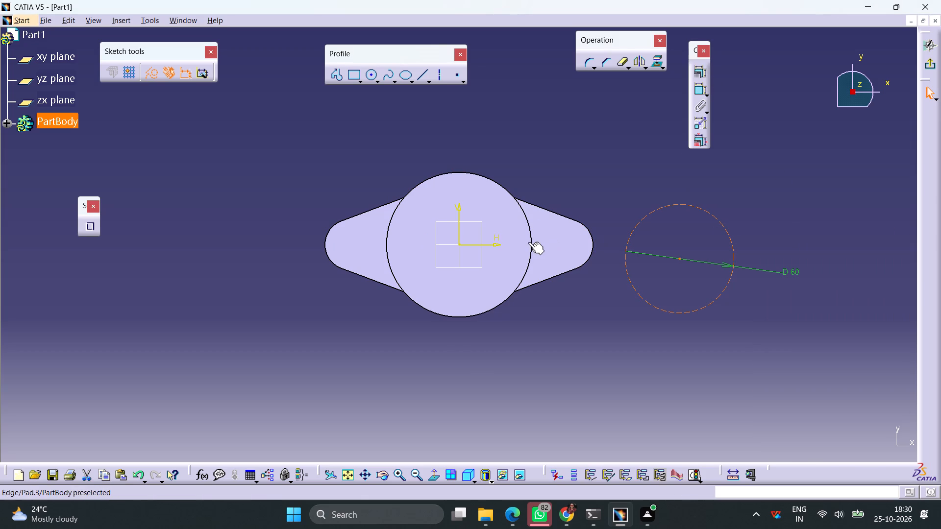
pyautogui.keyDown('ctrl'); pyautogui.click(528, 242); pyautogui.keyUp('ctrl')
pyautogui.click(696, 76)
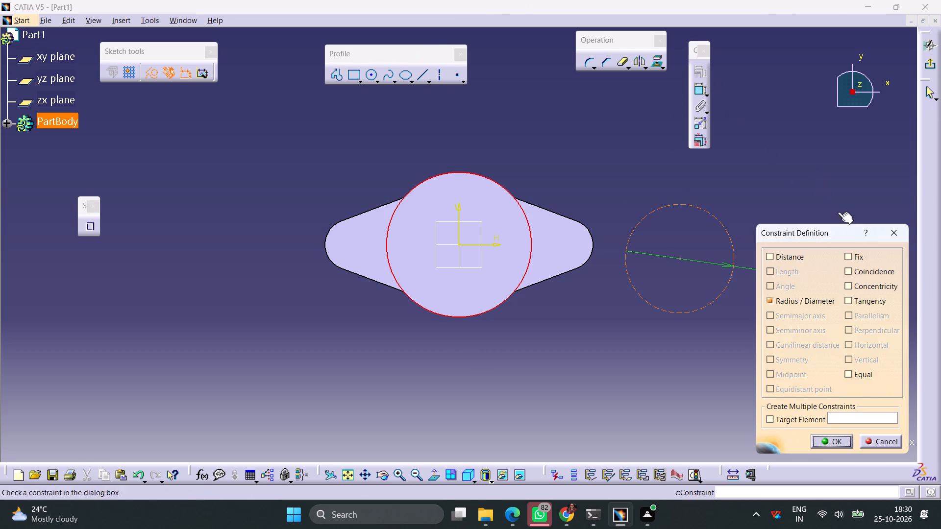
pyautogui.click(864, 289)
pyautogui.click(836, 445)
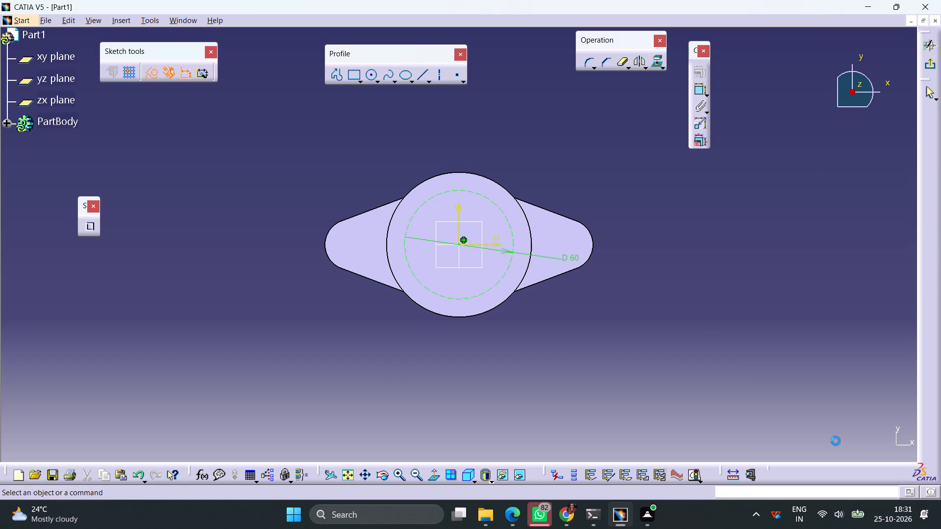
# Draw a construction line from the origin into the positive H and V quadrant and constrain it at 45° to the H axis.
pyautogui.click(422, 76)
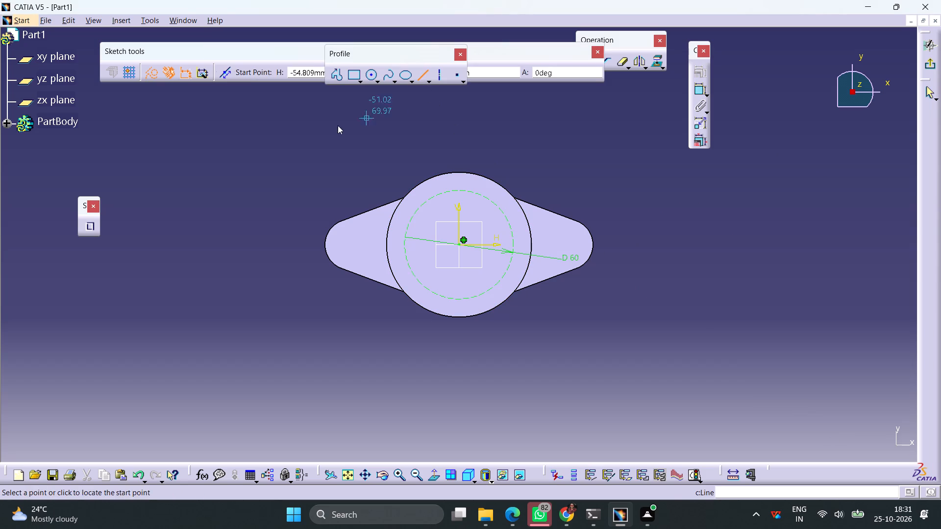
pyautogui.click(459, 244)
pyautogui.click(570, 159)
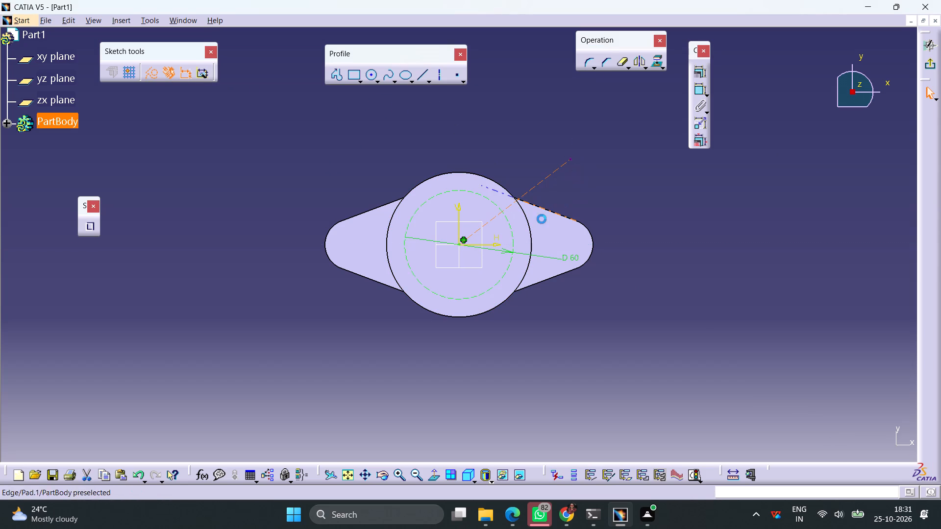
pyautogui.keyDown('ctrl'); pyautogui.click(492, 244); pyautogui.keyUp('ctrl')
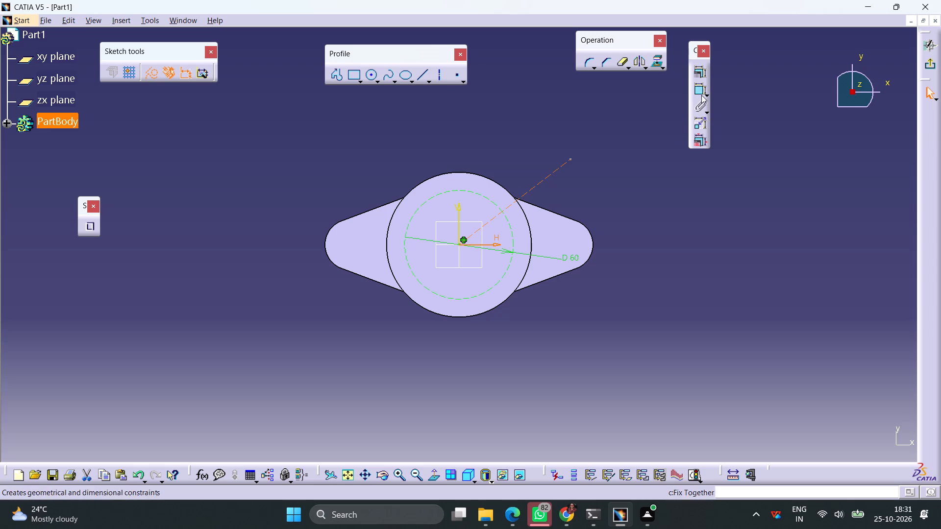
pyautogui.click(700, 92)
pyautogui.click(642, 213)
pyautogui.doubleClick(646, 206)
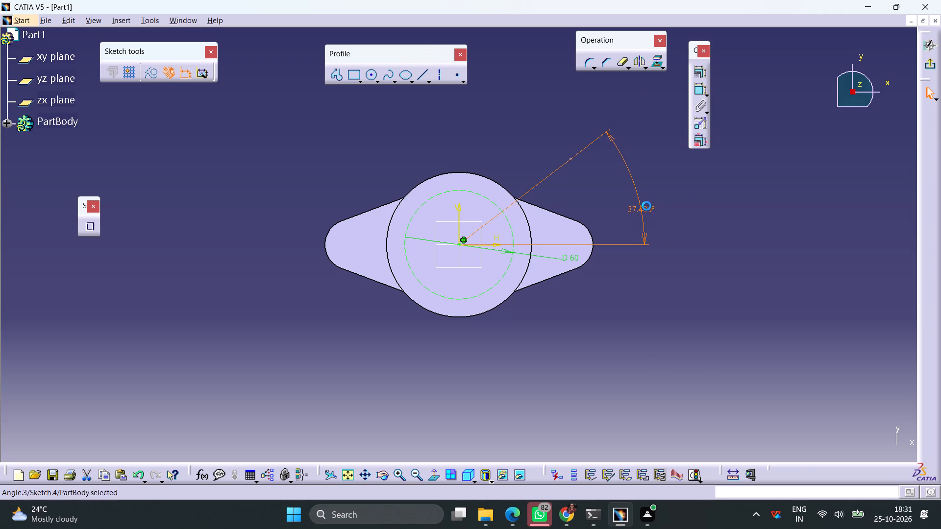
pyautogui.write('45')
pyautogui.press('Return')
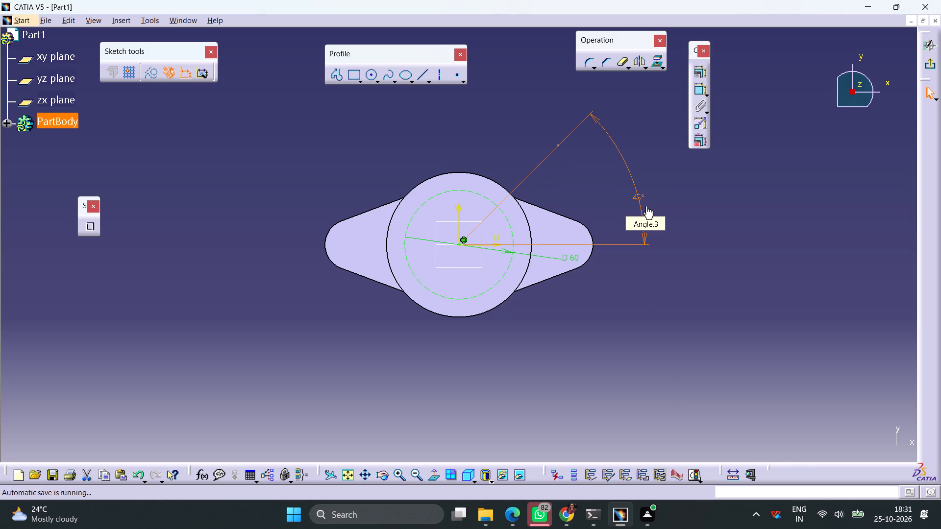
pyautogui.click(724, 217)
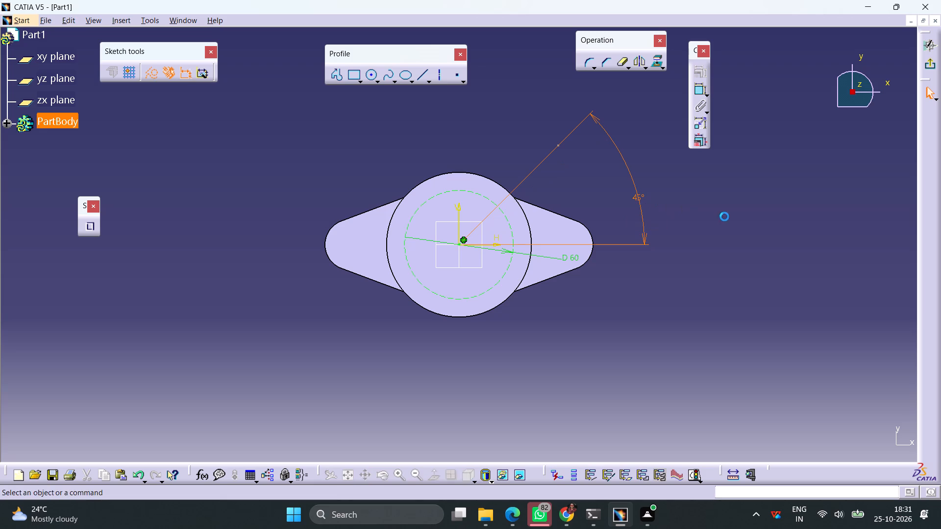
# Sketch a circle beyond the top flange's edge, convert it to a standard element, and constrain its diameter to 12 mm.
pyautogui.click(372, 77)
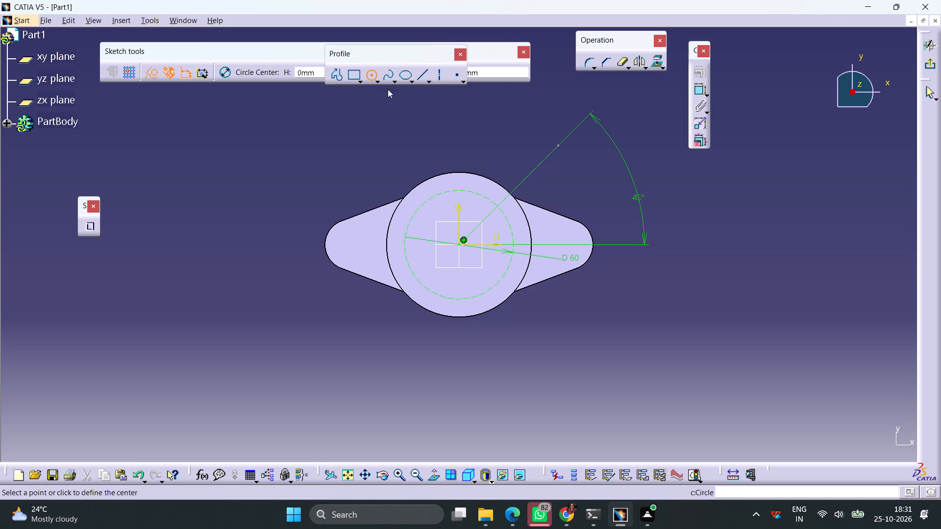
pyautogui.click(501, 123)
pyautogui.click(516, 118)
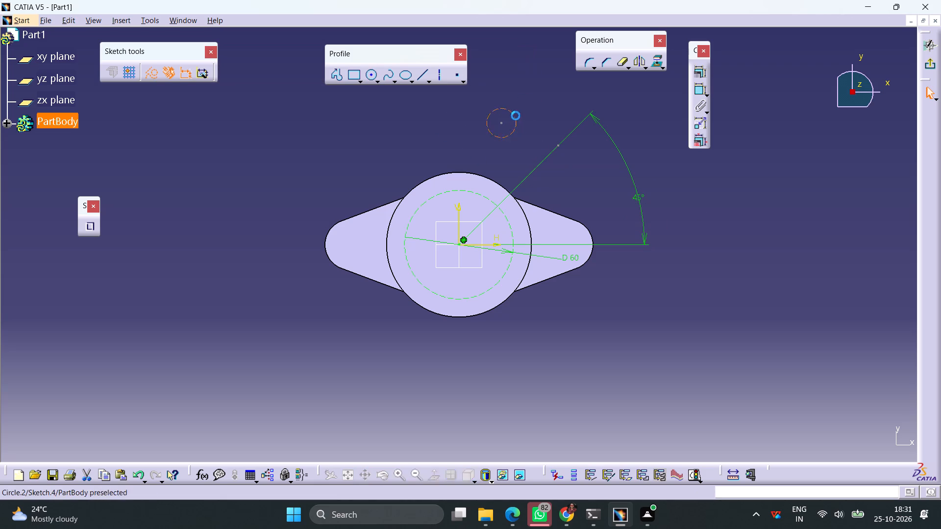
pyautogui.click(149, 75)
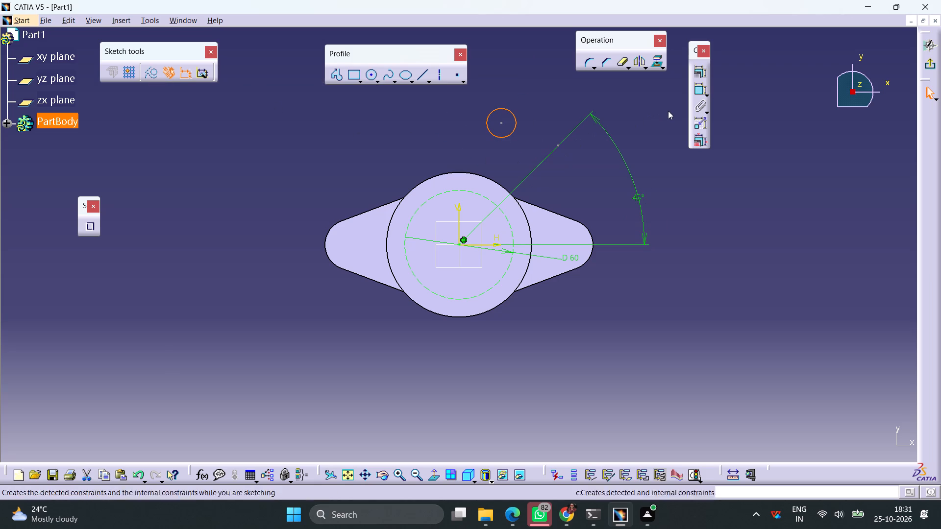
pyautogui.click(698, 89)
pyautogui.click(568, 99)
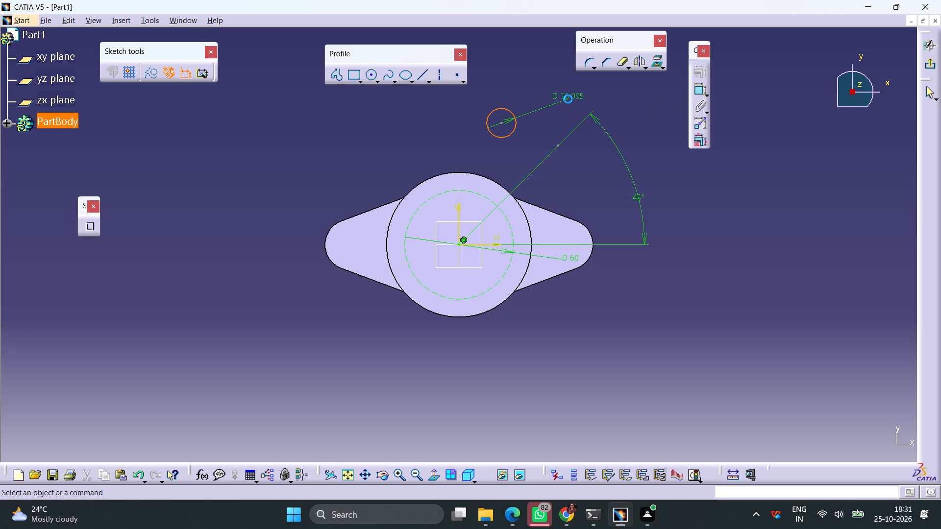
pyautogui.doubleClick(570, 96)
pyautogui.write('12')
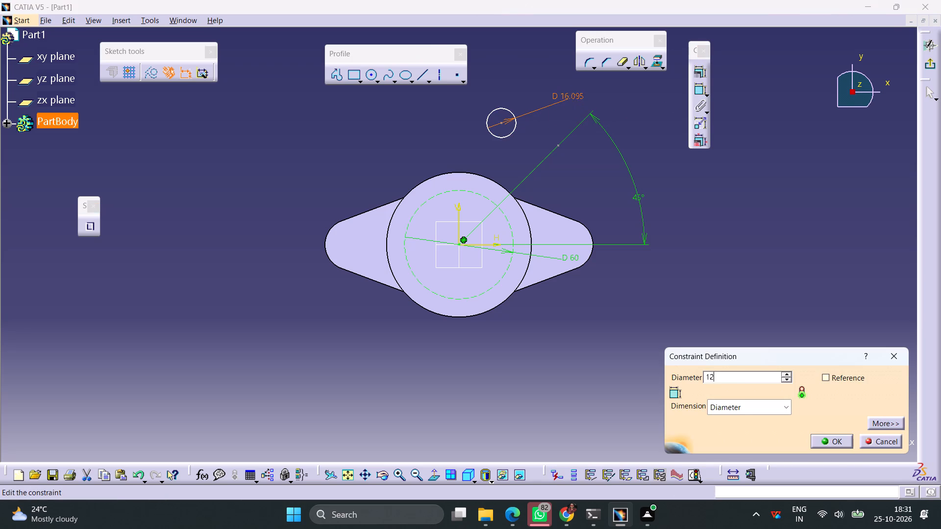
pyautogui.press('Return')
pyautogui.click(764, 209)
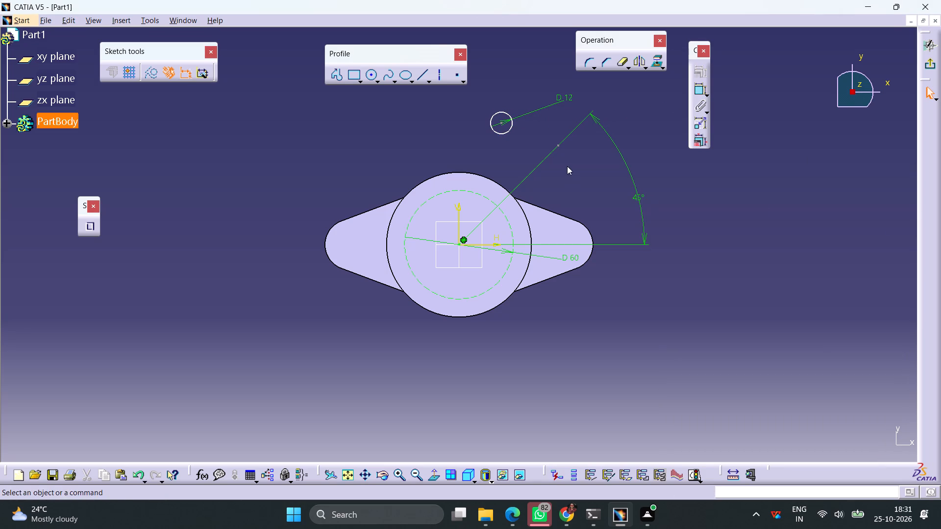
# Move the 12 mm circle's centre onto the intersection of the 45° construction line and the 60 mm construction circle.
pyautogui.click(502, 122)
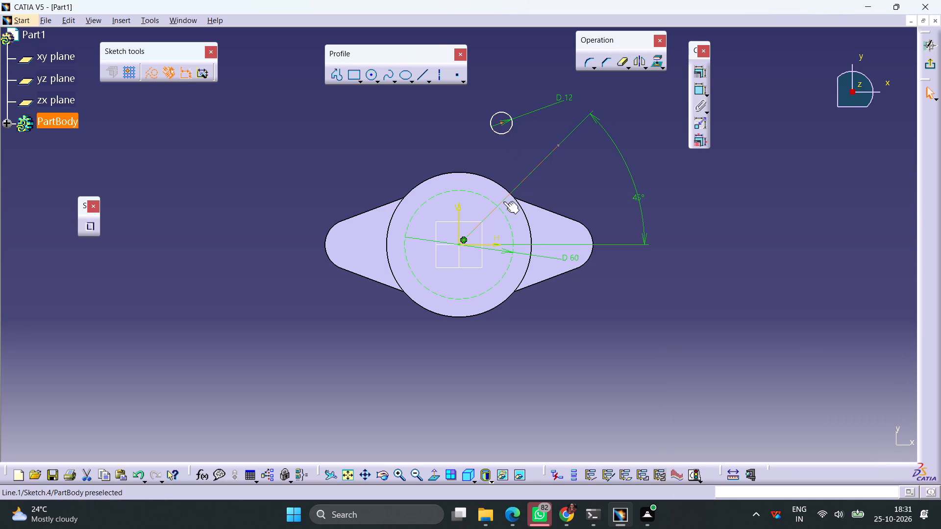
pyautogui.keyDown('ctrl'); pyautogui.click(497, 206); pyautogui.keyUp('ctrl')
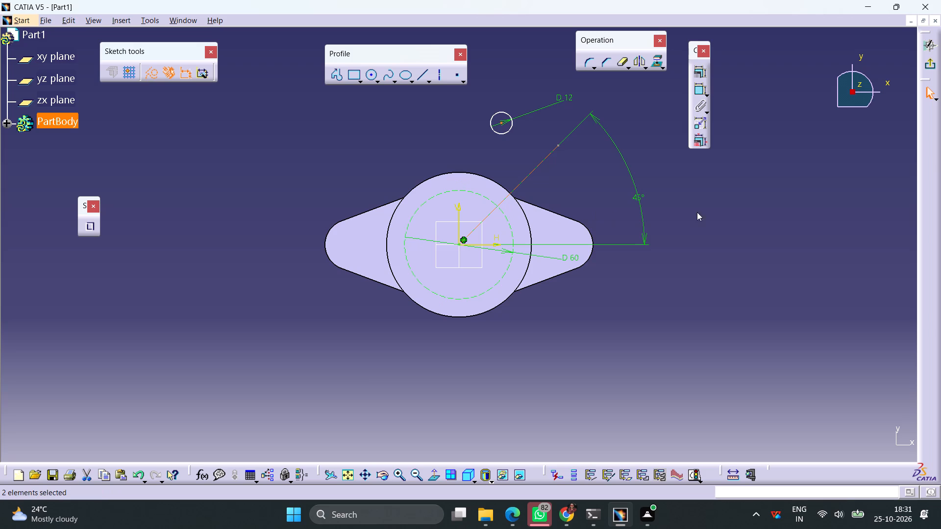
pyautogui.click(702, 208)
pyautogui.moveTo(500, 124); pyautogui.dragTo(502, 140)
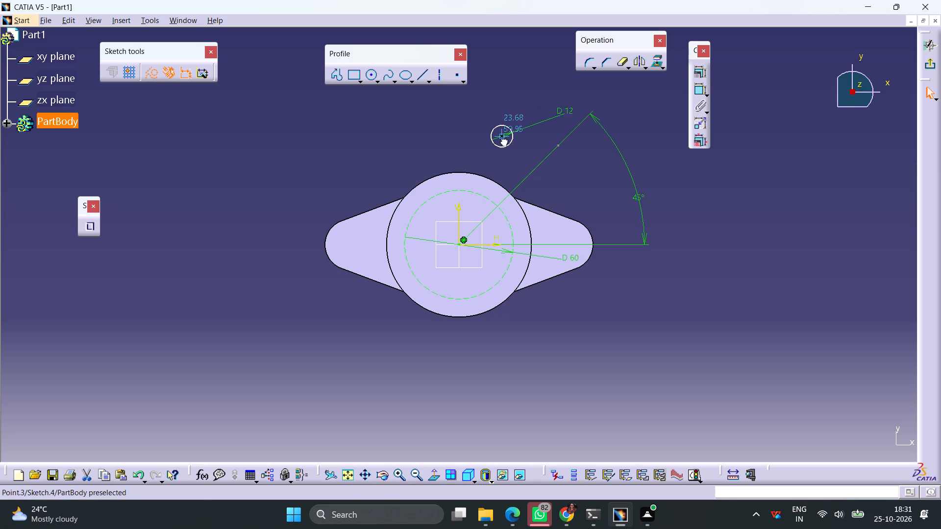
pyautogui.moveTo(502, 140); pyautogui.dragTo(497, 204)
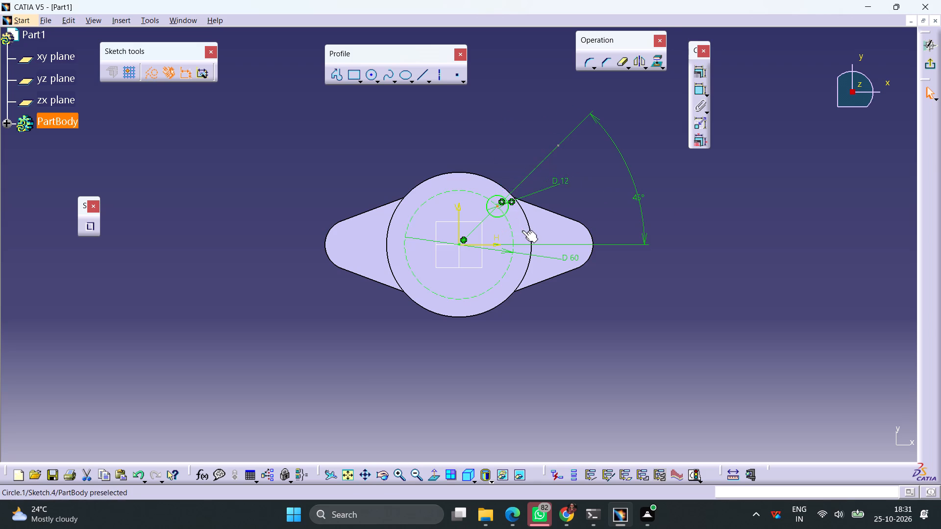
pyautogui.keyDown('ctrl'); pyautogui.moveTo(522, 230); pyautogui.dragTo(528, 167, button='middle'); pyautogui.keyUp('ctrl')
pyautogui.click(806, 144)
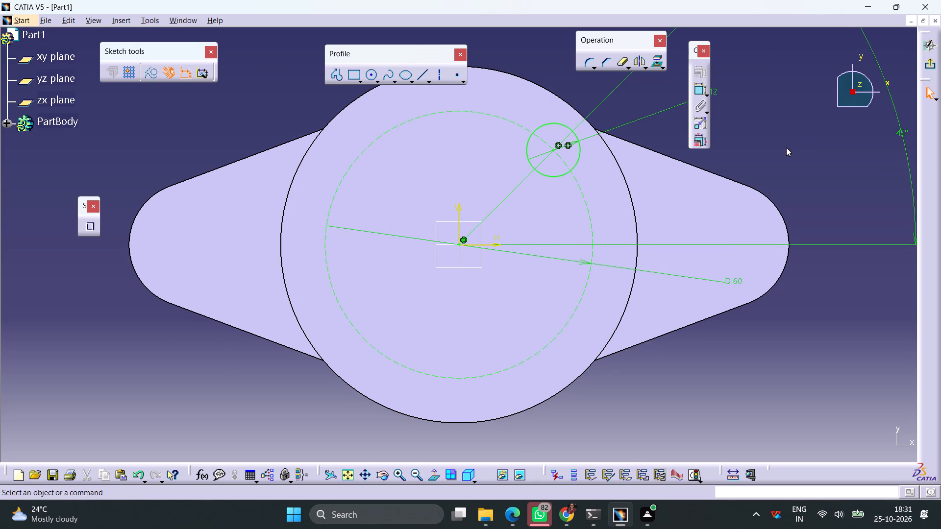
# Draw a construction line from the origin into the negative H and V quadrant and constrain it at 45° to the H axis.
pyautogui.keyDown('ctrl'); pyautogui.moveTo(786, 142); pyautogui.dragTo(761, 205, button='middle'); pyautogui.keyUp('ctrl')
pyautogui.click(422, 76)
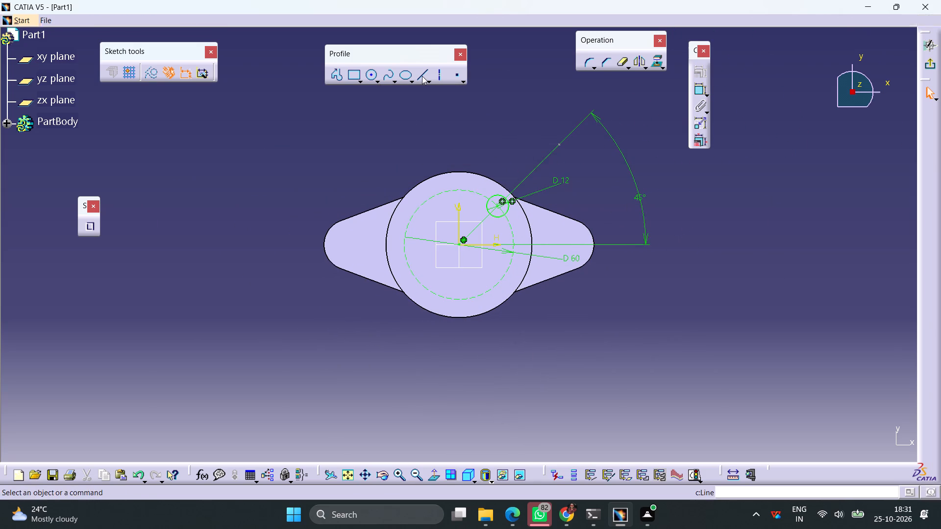
pyautogui.click(459, 245)
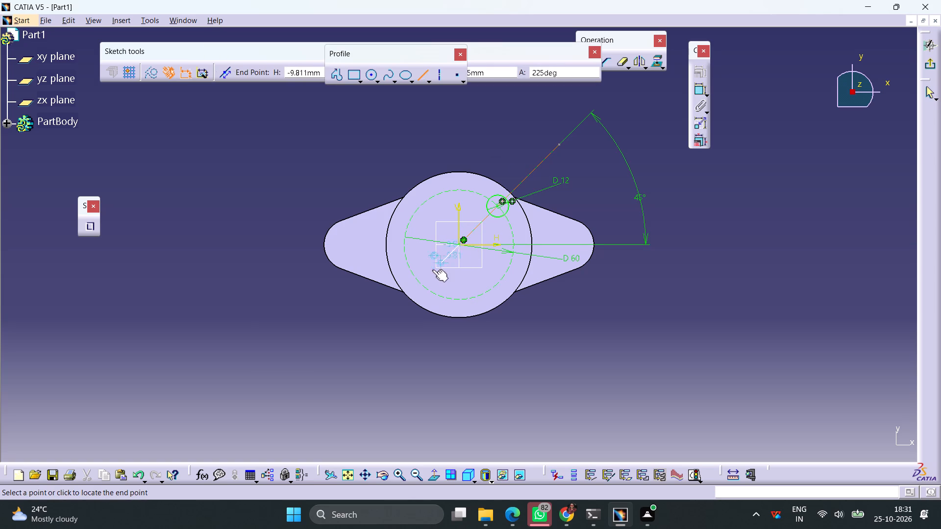
pyautogui.click(386, 337)
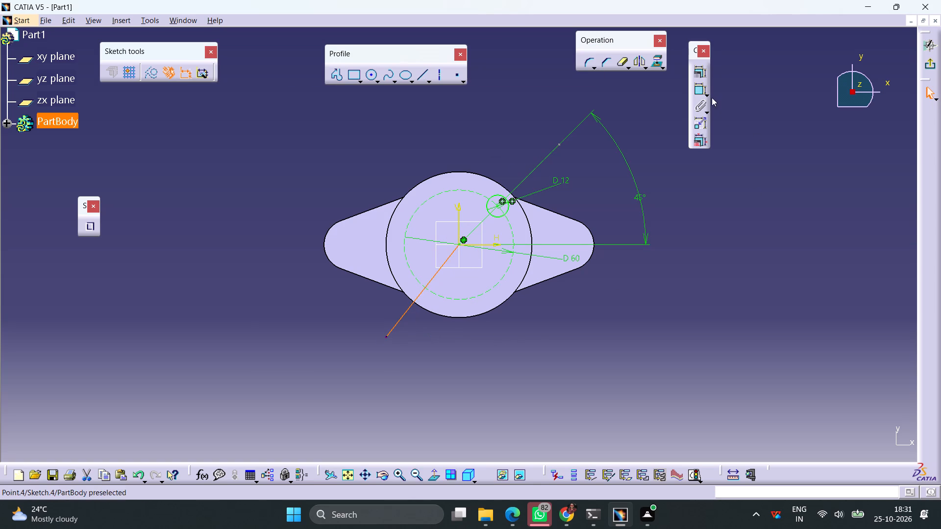
pyautogui.click(698, 89)
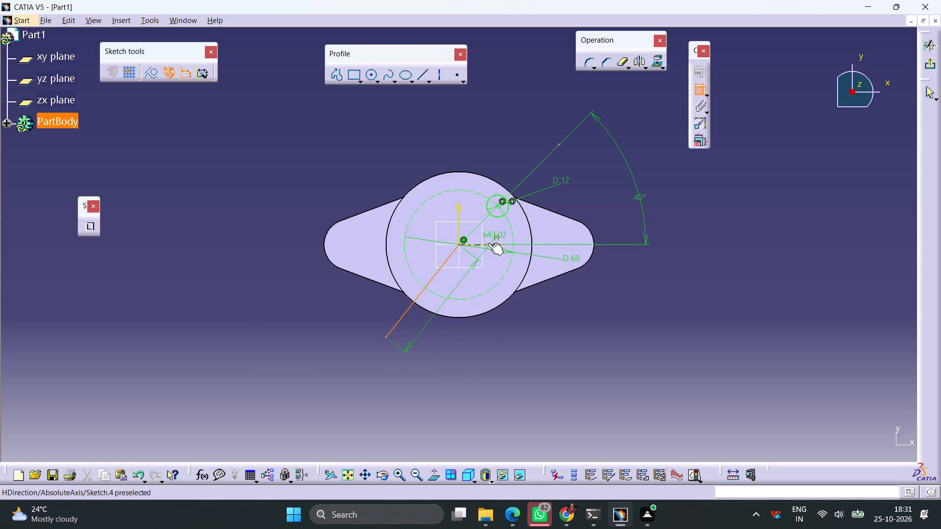
pyautogui.click(488, 243)
pyautogui.click(422, 263)
pyautogui.doubleClick(419, 258)
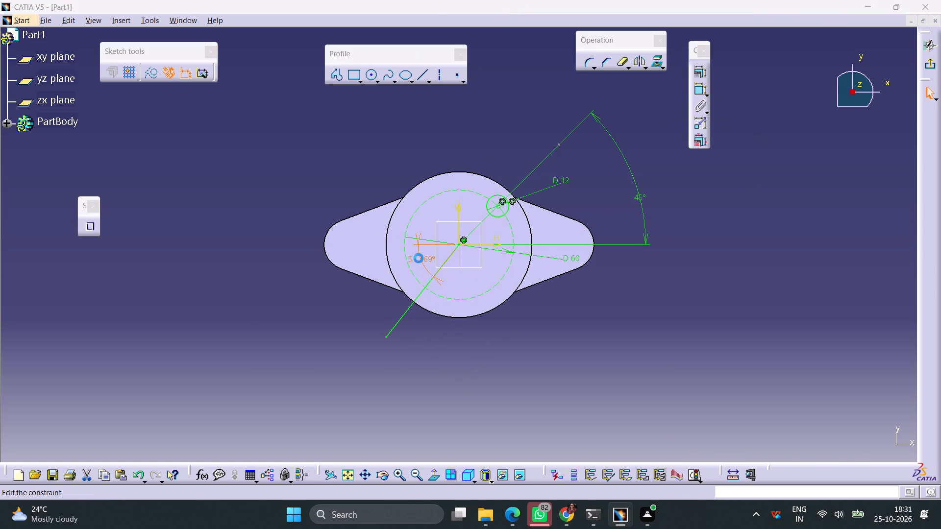
pyautogui.write('45')
pyautogui.press('Return')
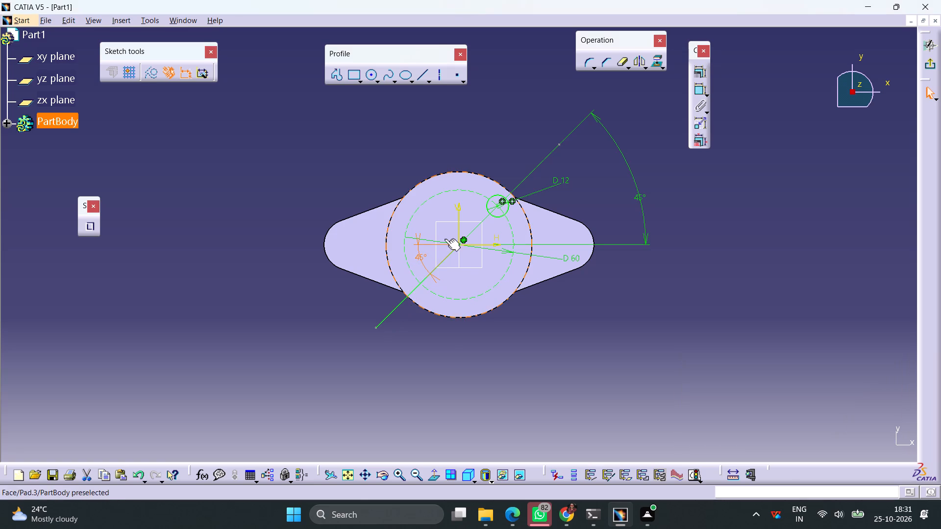
pyautogui.click(432, 361)
pyautogui.click(393, 312)
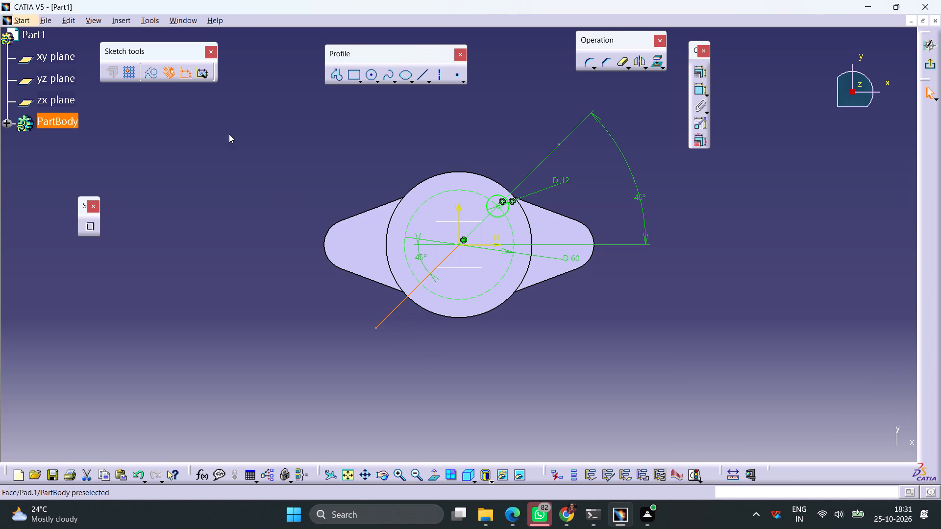
pyautogui.click(149, 73)
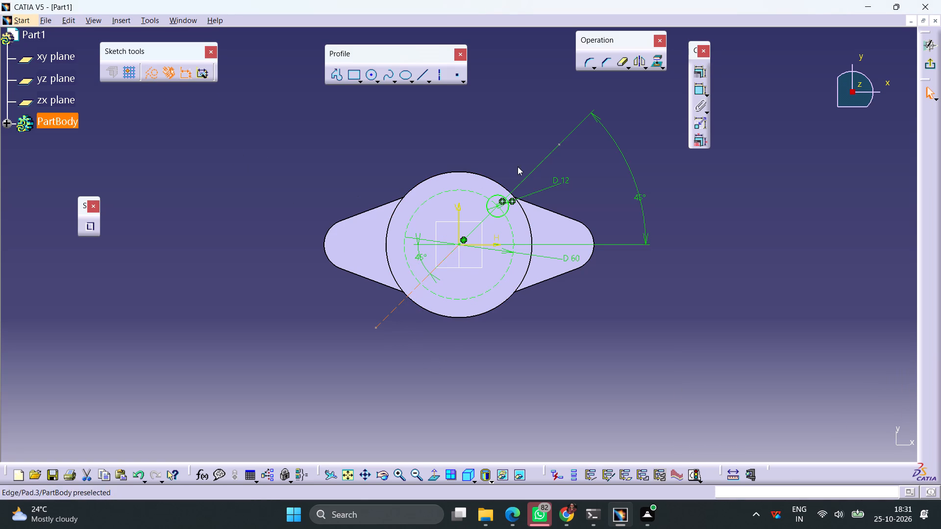
# Sketch a standard 12 mm diameter circle centred where the new construction line crosses the 60 mm construction circle.
pyautogui.click(372, 78)
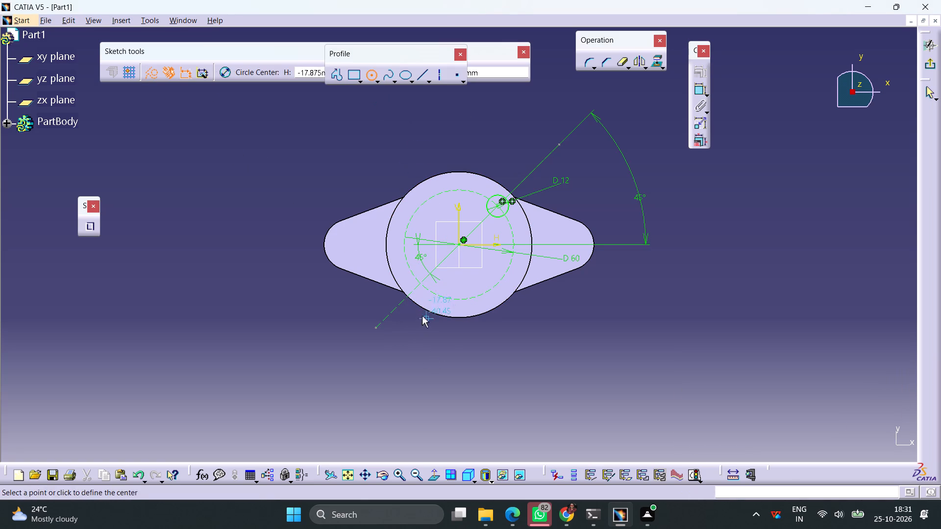
pyautogui.click(422, 283)
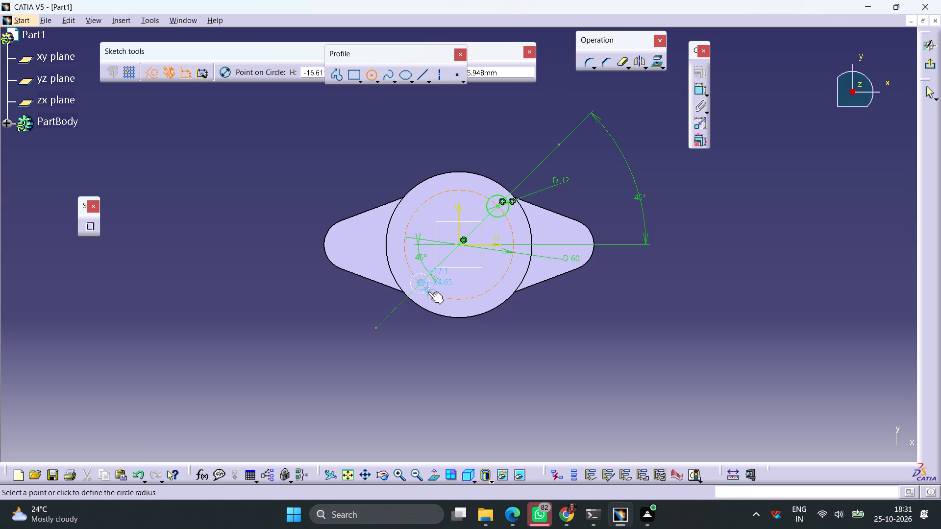
pyautogui.click(428, 291)
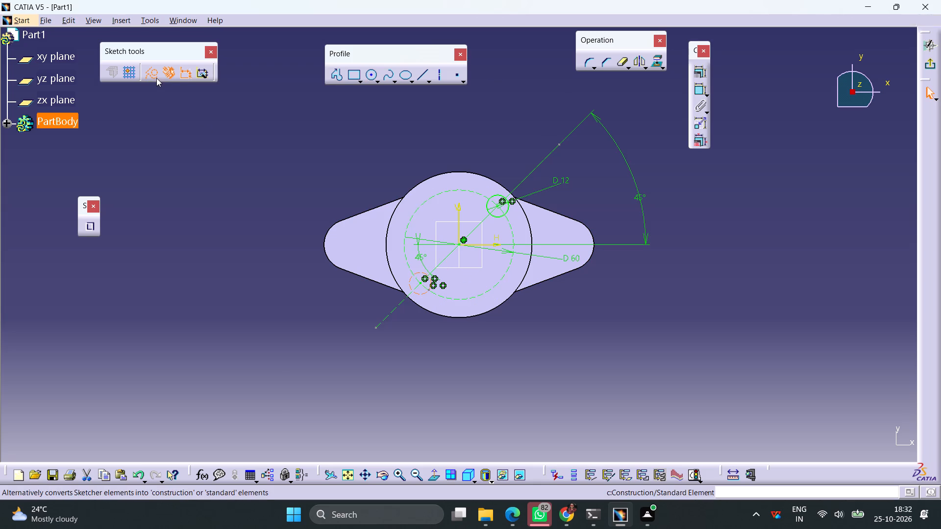
pyautogui.click(156, 78)
pyautogui.click(698, 90)
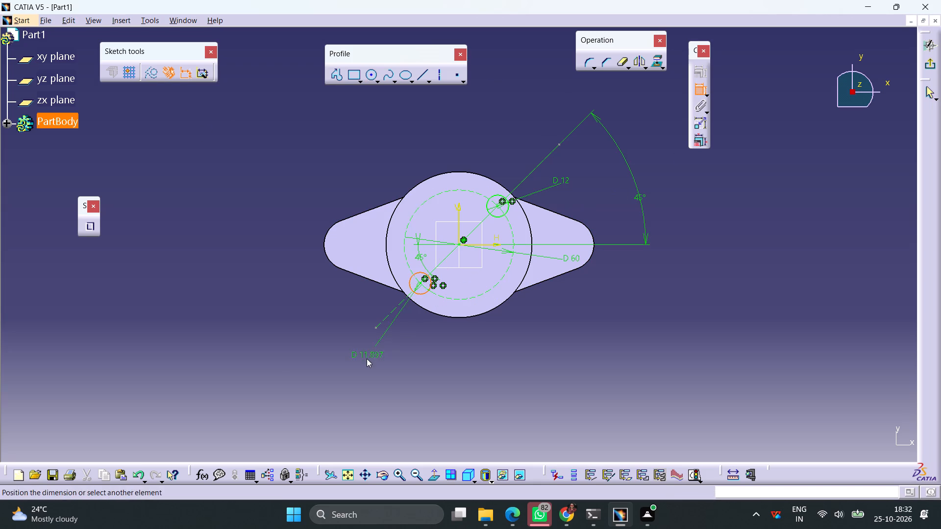
pyautogui.click(395, 361)
pyautogui.doubleClick(395, 359)
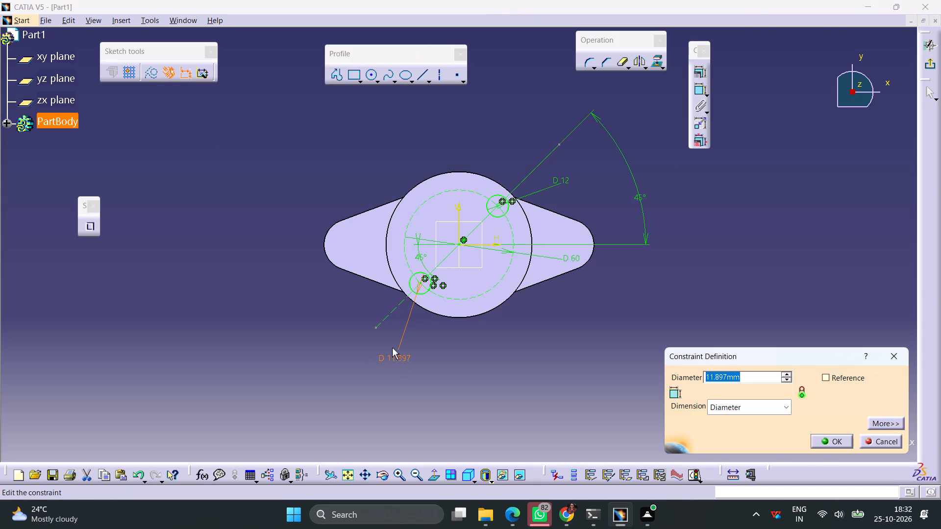
pyautogui.write('12')
pyautogui.press('Return')
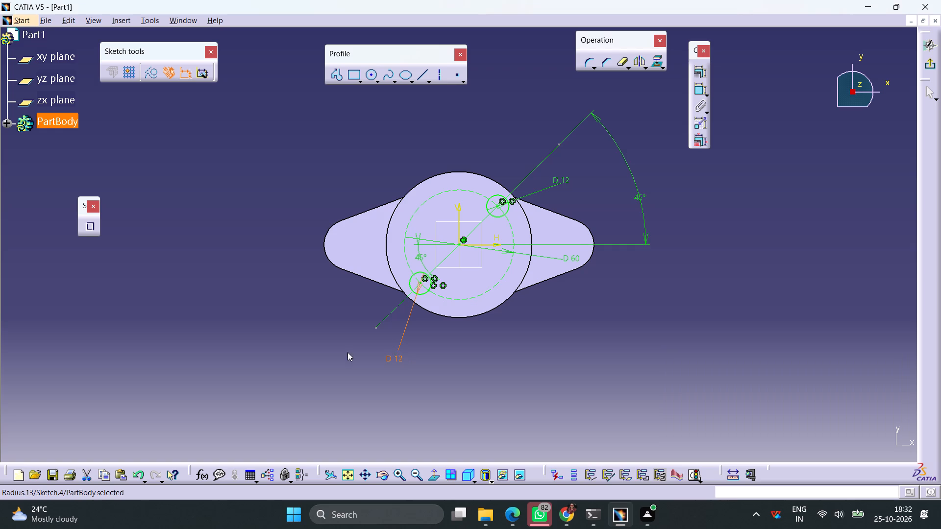
pyautogui.click(548, 369)
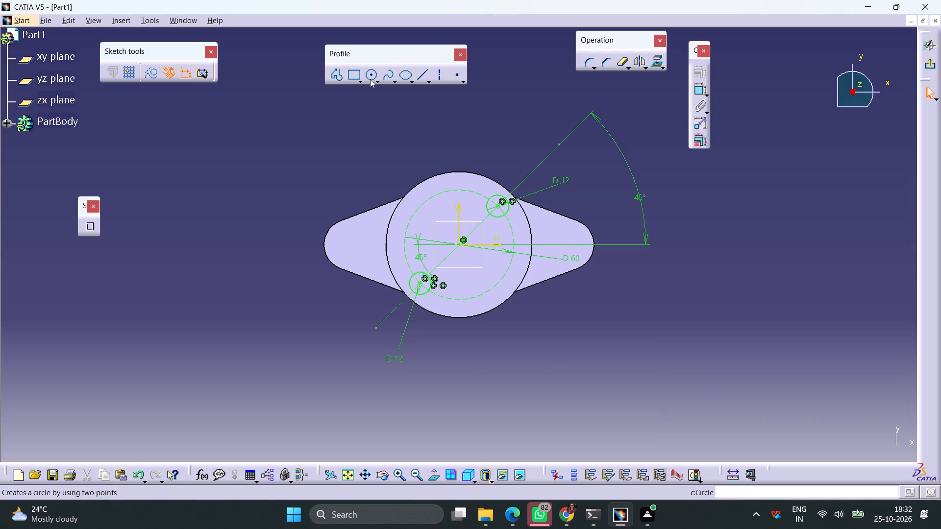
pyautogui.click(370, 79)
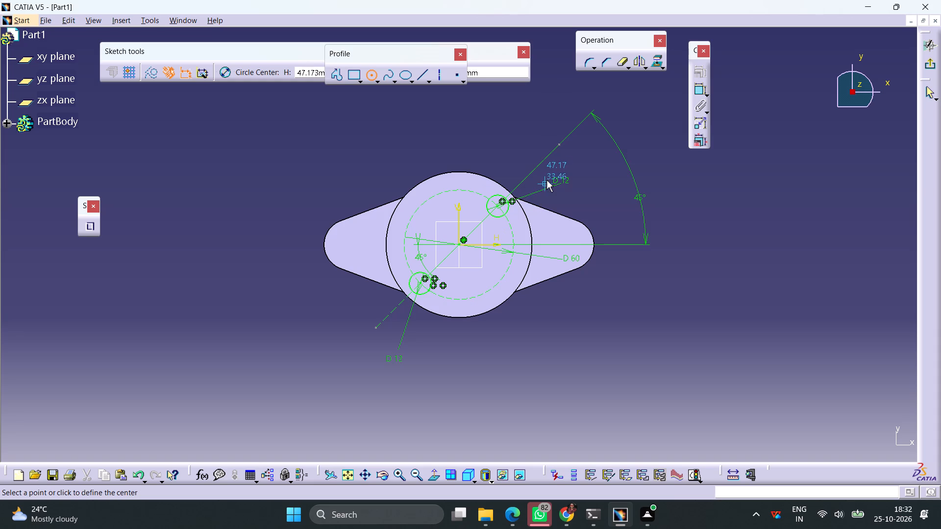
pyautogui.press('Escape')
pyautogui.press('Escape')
# Mirror each of the two 12 mm circles about the V axis.
pyautogui.click(638, 63)
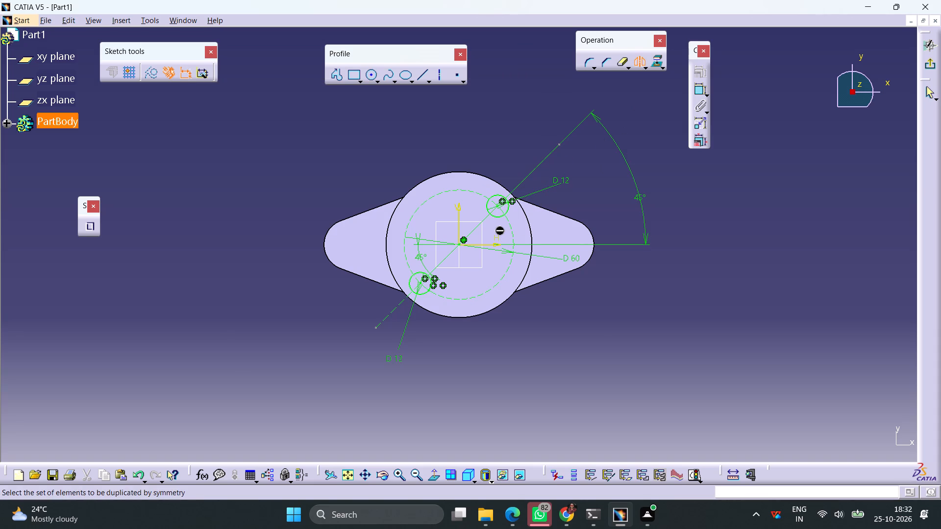
pyautogui.click(499, 217)
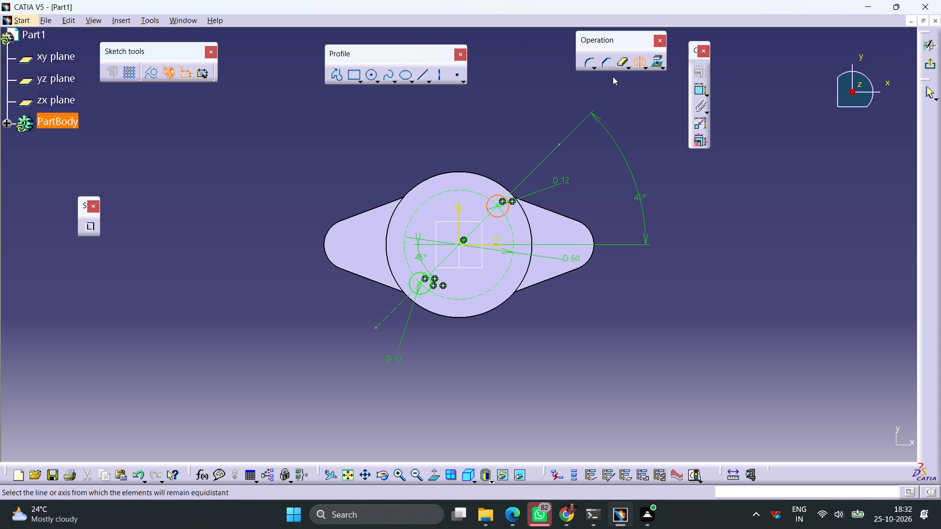
pyautogui.click(459, 219)
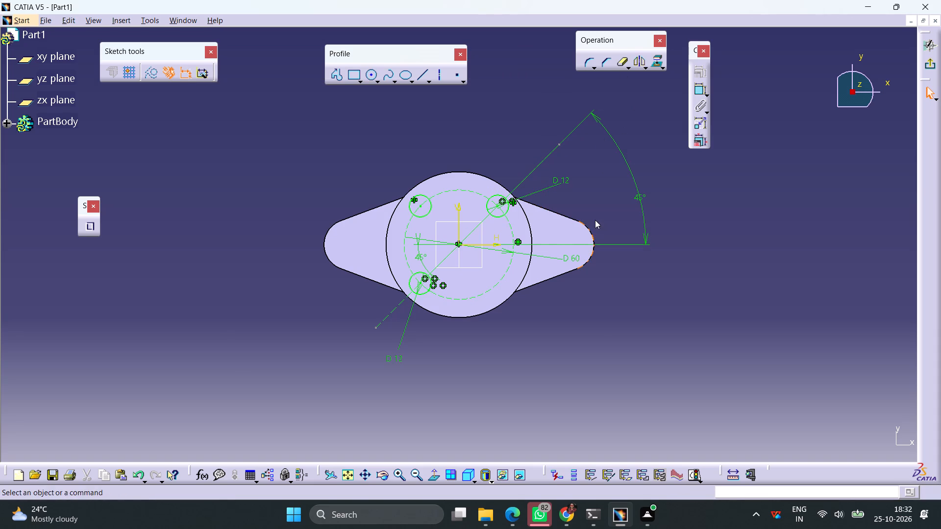
pyautogui.click(430, 293)
pyautogui.click(640, 63)
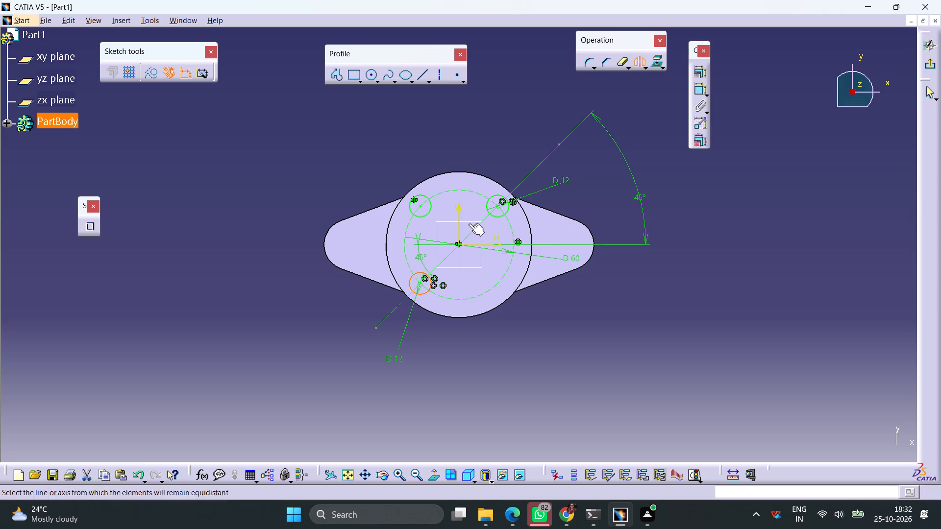
pyautogui.click(459, 216)
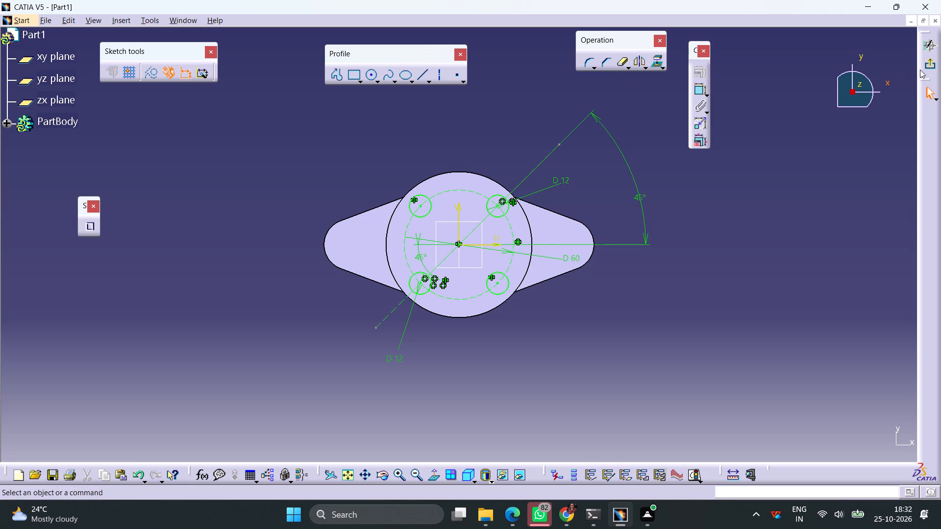
# Cut the four 12 mm circles into the top flange as a pocket 16 mm deep.
pyautogui.click(926, 68)
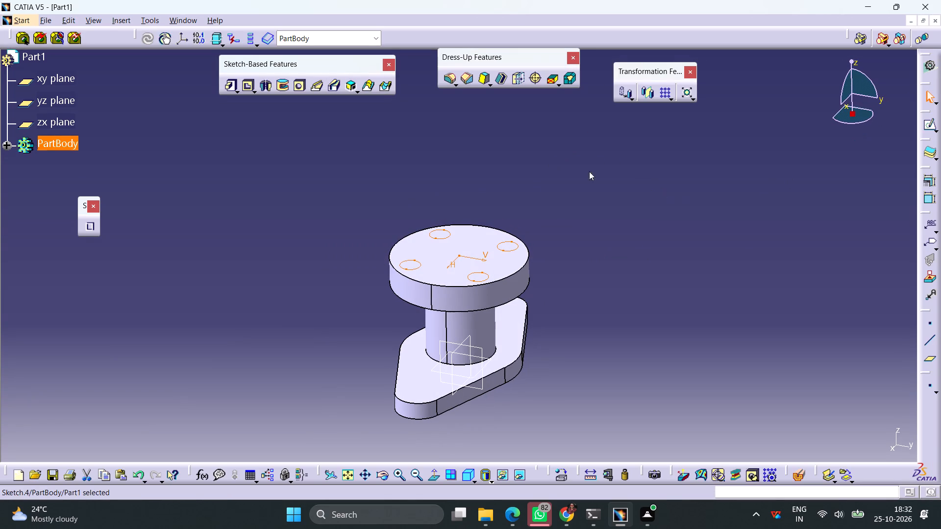
pyautogui.click(248, 87)
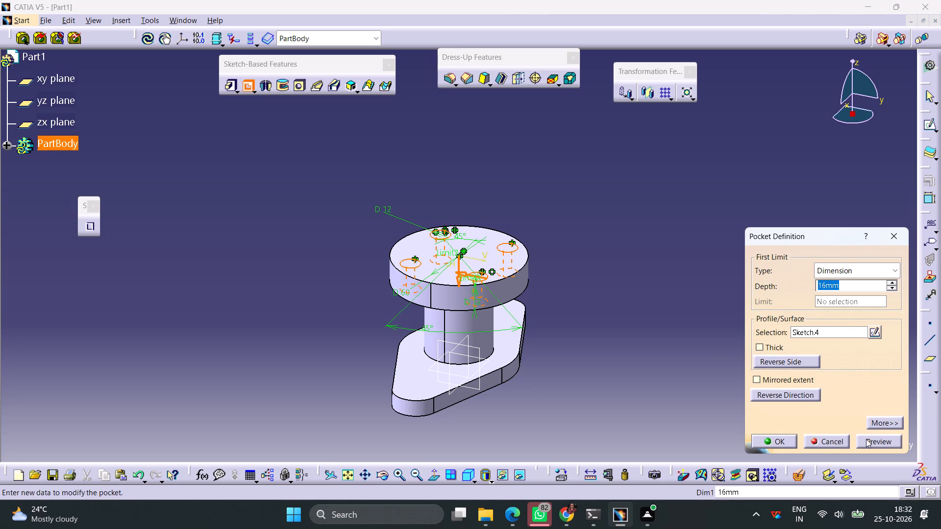
pyautogui.click(873, 441)
pyautogui.moveTo(606, 250); pyautogui.dragTo(535, 361, button='middle')
pyautogui.moveTo(602, 250); pyautogui.dragTo(535, 361, button='right')
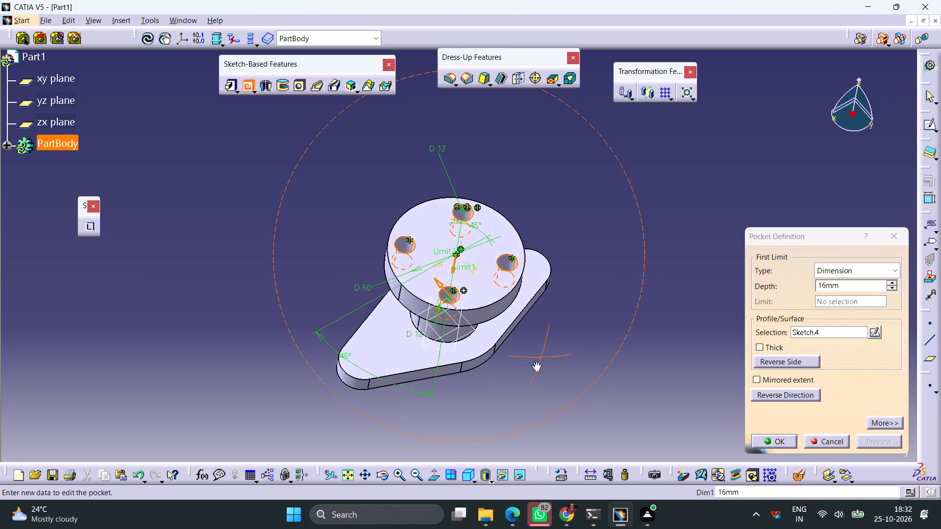
pyautogui.moveTo(535, 361); pyautogui.dragTo(473, 279, button='middle')
pyautogui.moveTo(535, 361); pyautogui.dragTo(473, 279, button='right')
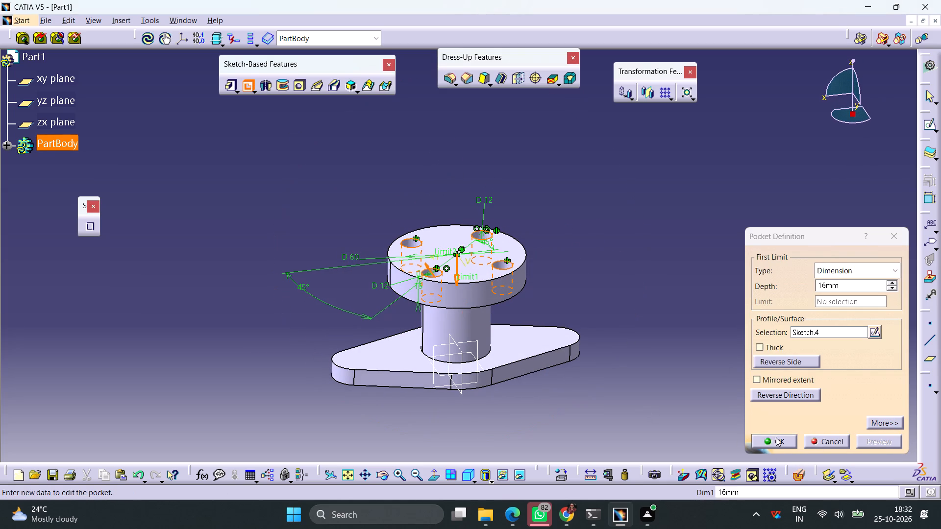
pyautogui.click(776, 439)
pyautogui.click(665, 321)
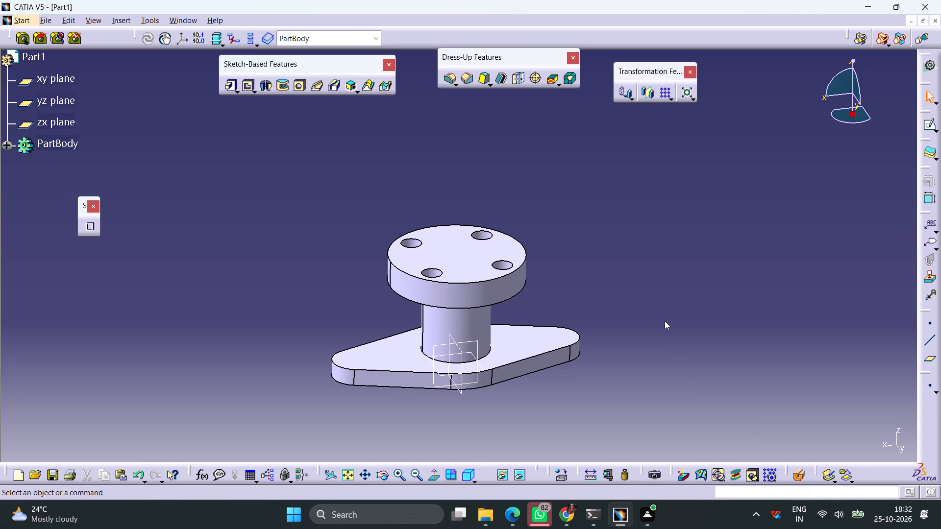
# Sketch a circle about 22 mm in diameter on the base plate's top face, concentric with the plate's positive-H end arc.
pyautogui.click(538, 337)
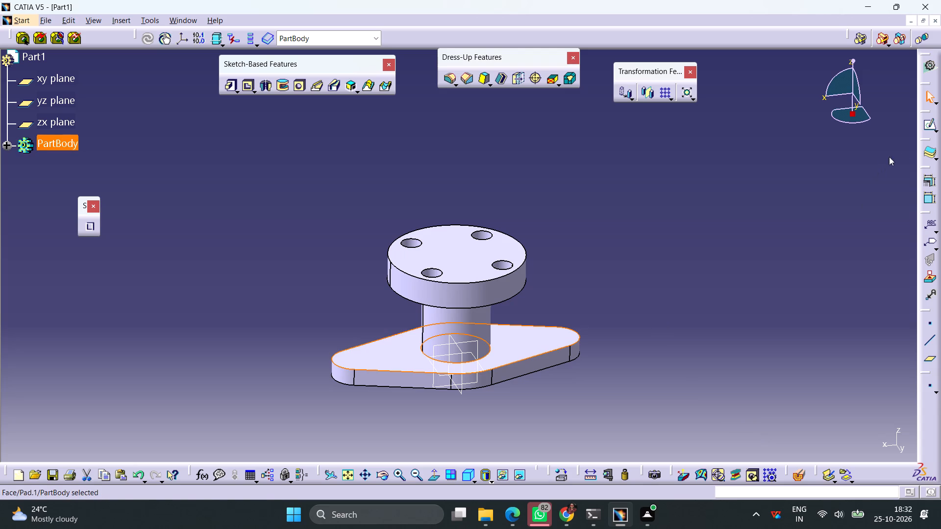
pyautogui.click(924, 125)
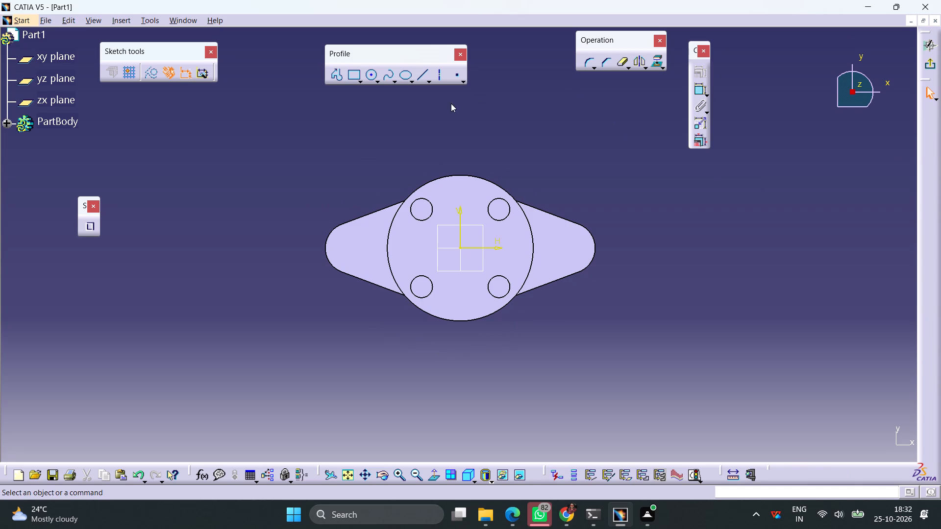
pyautogui.click(371, 78)
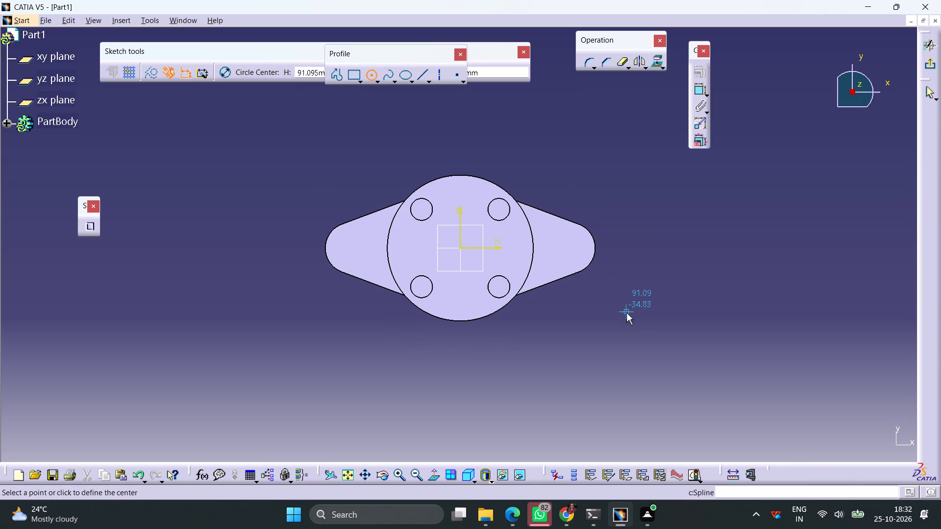
pyautogui.click(626, 313)
pyautogui.click(646, 304)
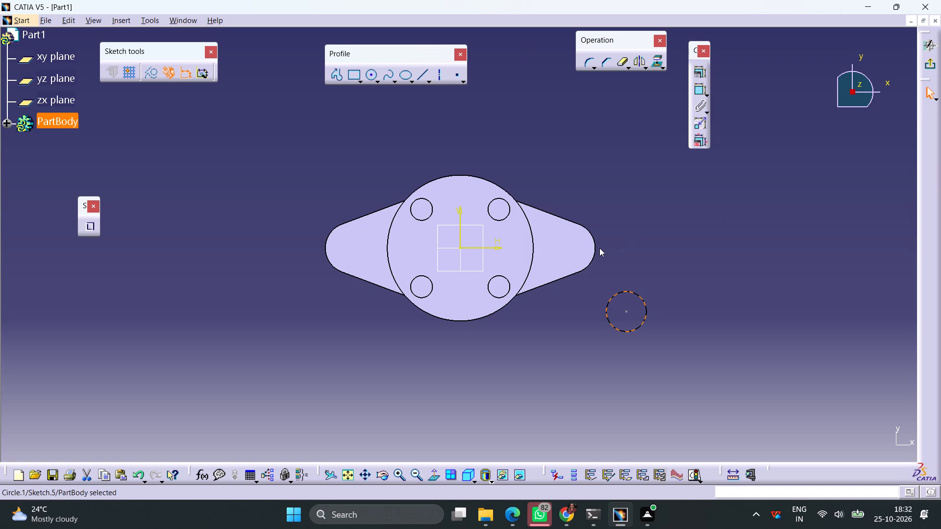
pyautogui.keyDown('ctrl'); pyautogui.click(596, 244); pyautogui.keyUp('ctrl')
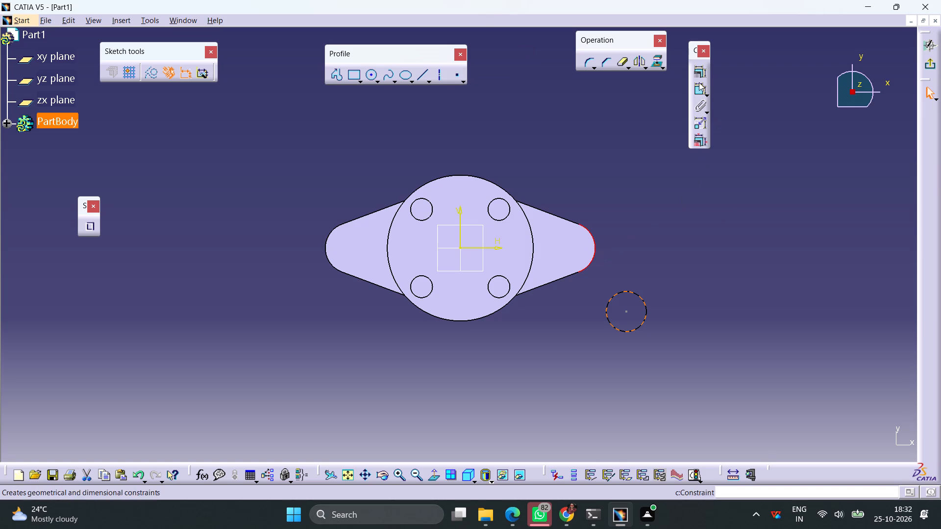
pyautogui.click(699, 73)
pyautogui.click(870, 285)
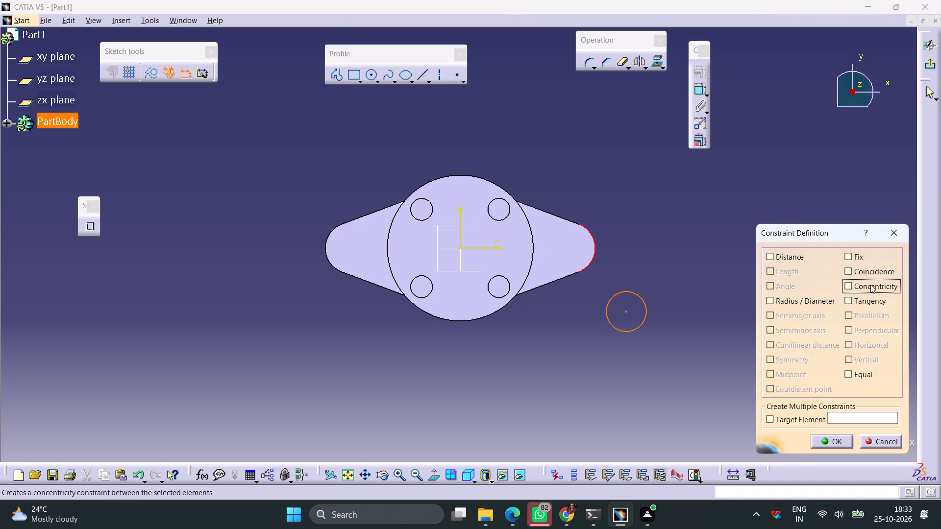
pyautogui.click(820, 438)
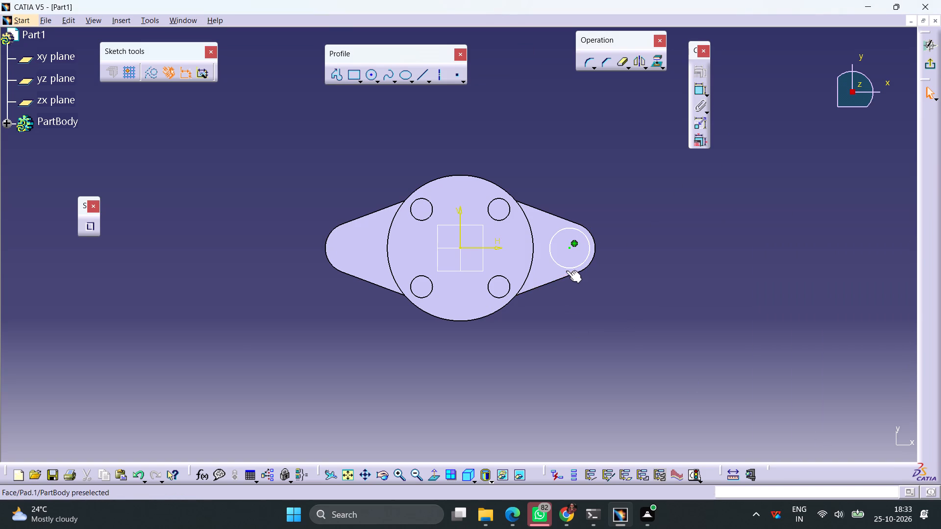
# Dimension the circle at the base plate's positive-H end and set its diameter to 20 mm.
pyautogui.click(567, 265)
pyautogui.click(698, 91)
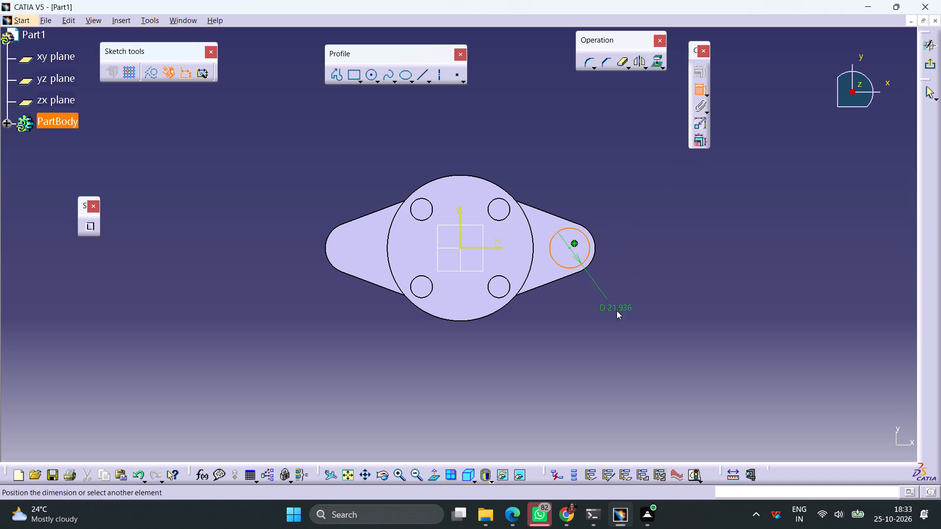
pyautogui.click(617, 311)
pyautogui.doubleClick(622, 311)
pyautogui.write('20')
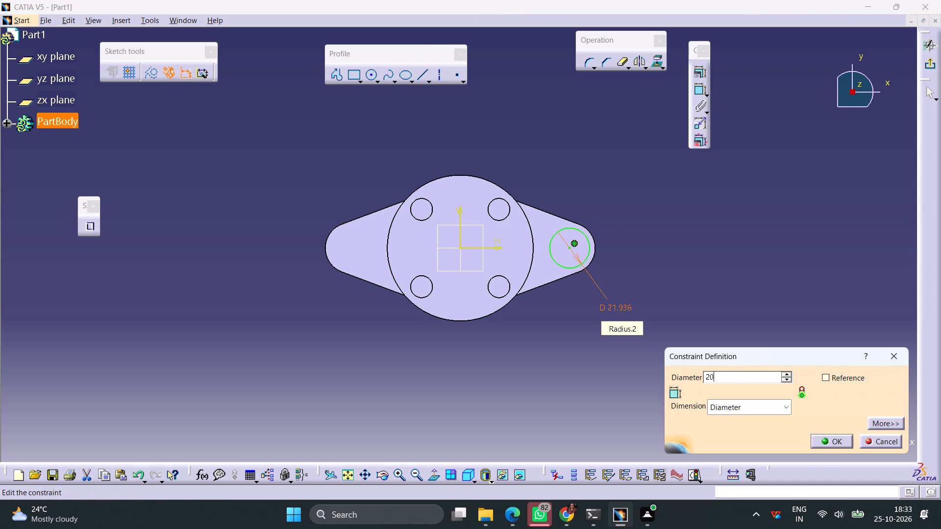
pyautogui.press('Return')
pyautogui.click(631, 253)
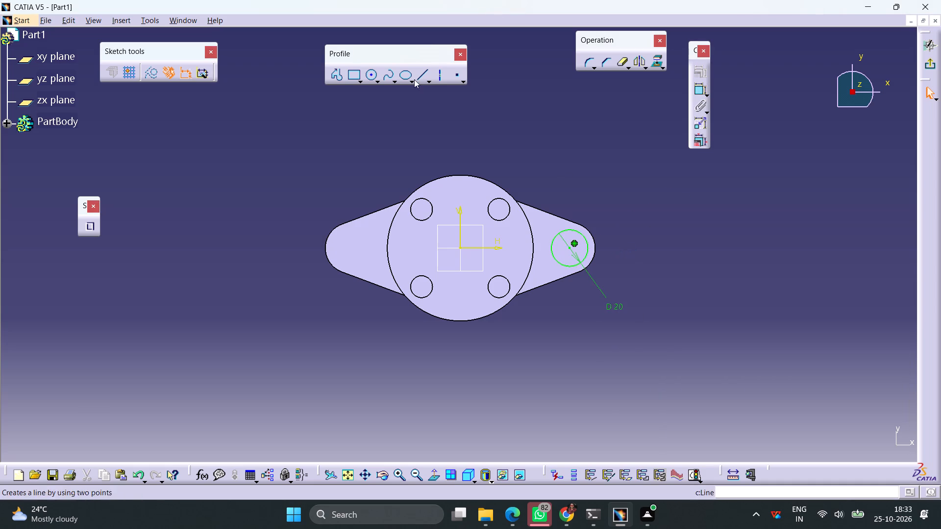
# Sketch a second circle about 28 mm in diameter, concentric with the base plate's negative-H end arc.
pyautogui.click(370, 76)
pyautogui.click(251, 350)
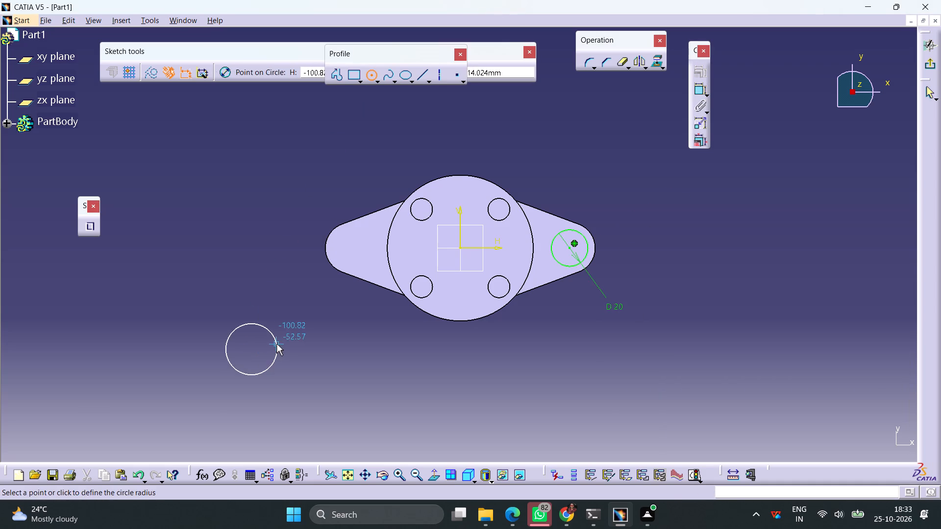
pyautogui.click(276, 344)
pyautogui.keyDown('ctrl'); pyautogui.click(323, 251); pyautogui.keyUp('ctrl')
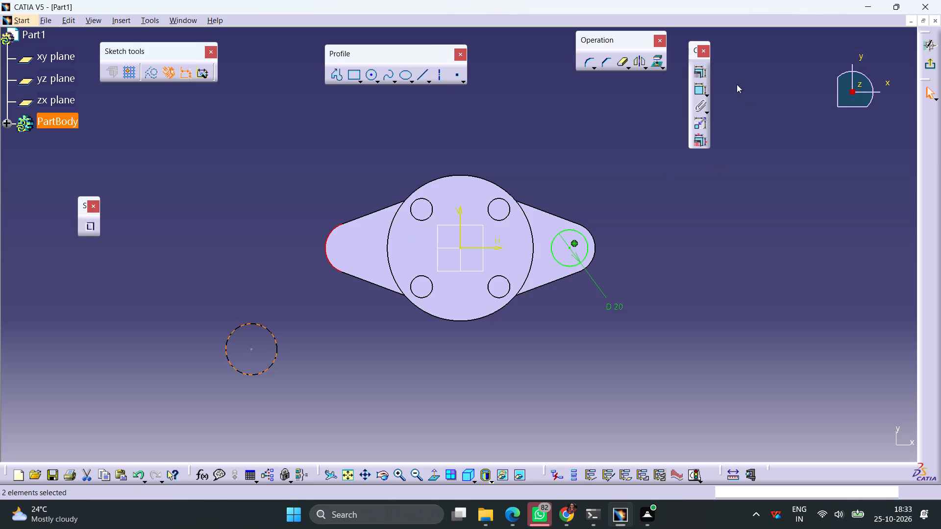
pyautogui.click(703, 72)
pyautogui.click(873, 287)
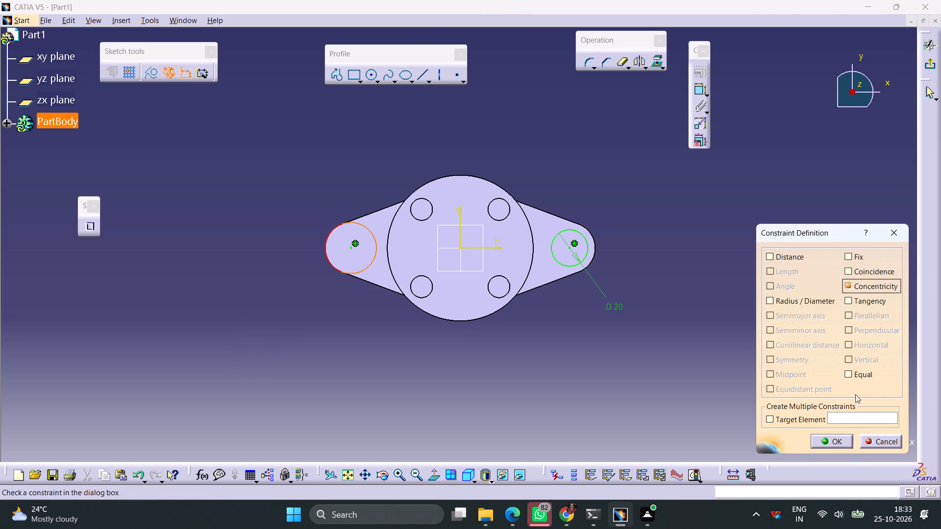
pyautogui.click(838, 444)
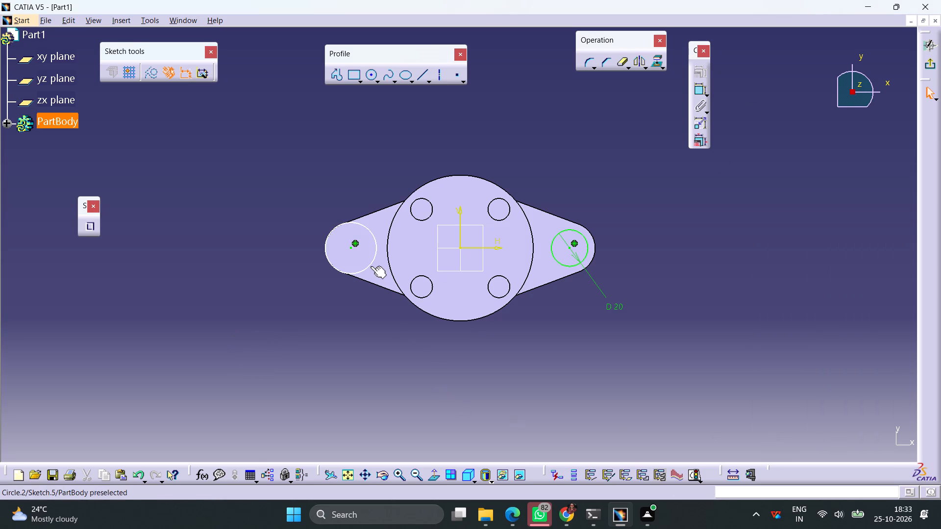
# Dimension the circle at the negative-H end, set its diameter to 20 mm, and exit the sketch.
pyautogui.click(371, 266)
pyautogui.click(699, 89)
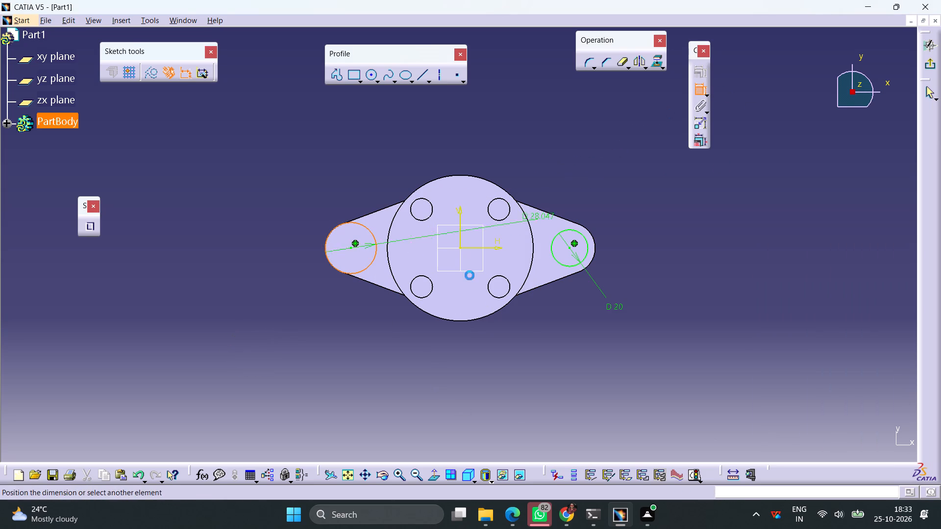
pyautogui.click(334, 351)
pyautogui.doubleClick(340, 348)
pyautogui.write('20')
pyautogui.press('Return')
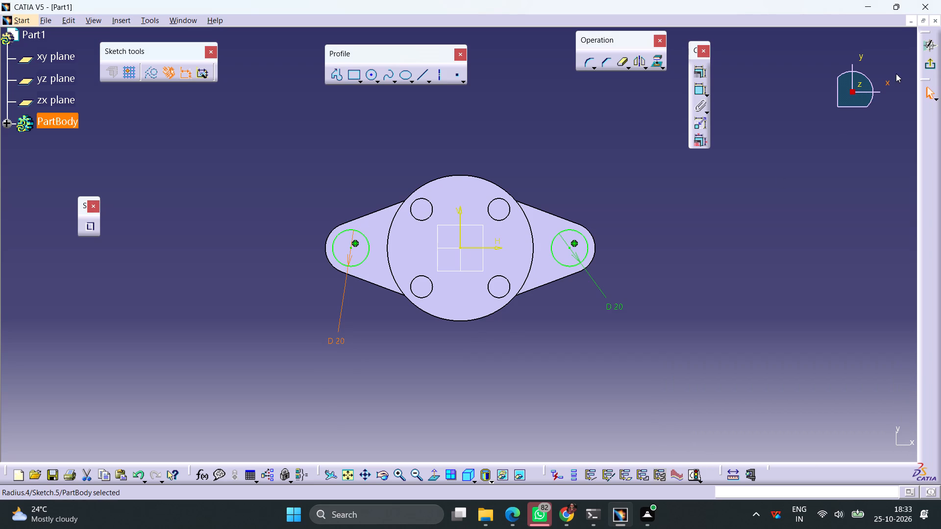
pyautogui.click(924, 66)
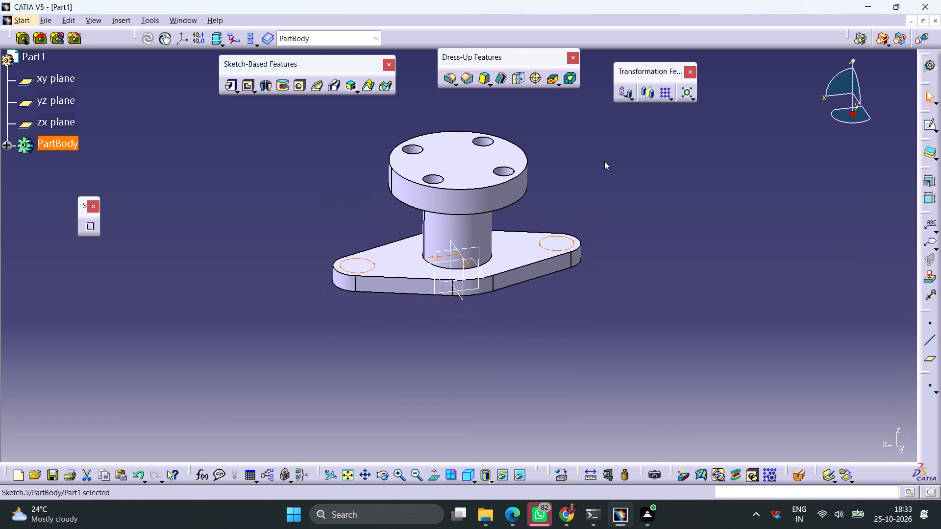
# Pad the two 20 mm circles upward from the base plate to a length of 20 mm.
pyautogui.click(228, 88)
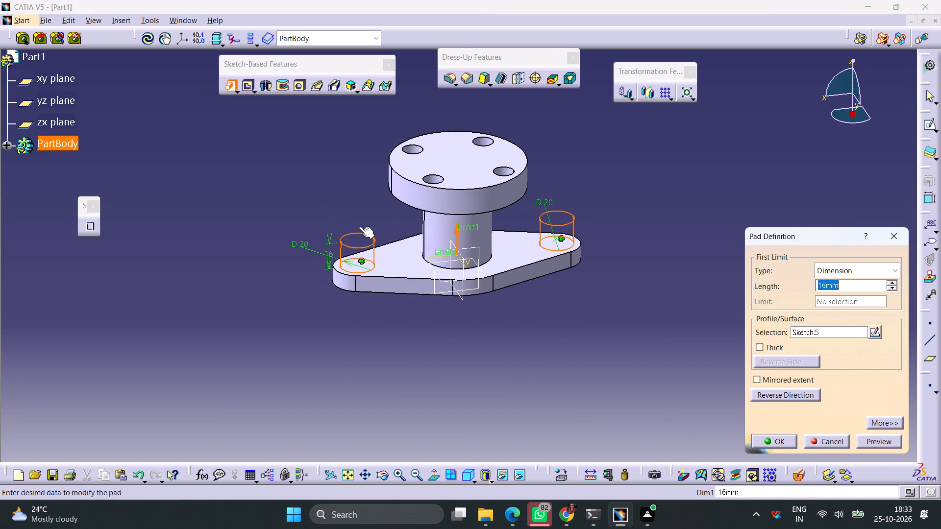
pyautogui.write('20')
pyautogui.press('Return')
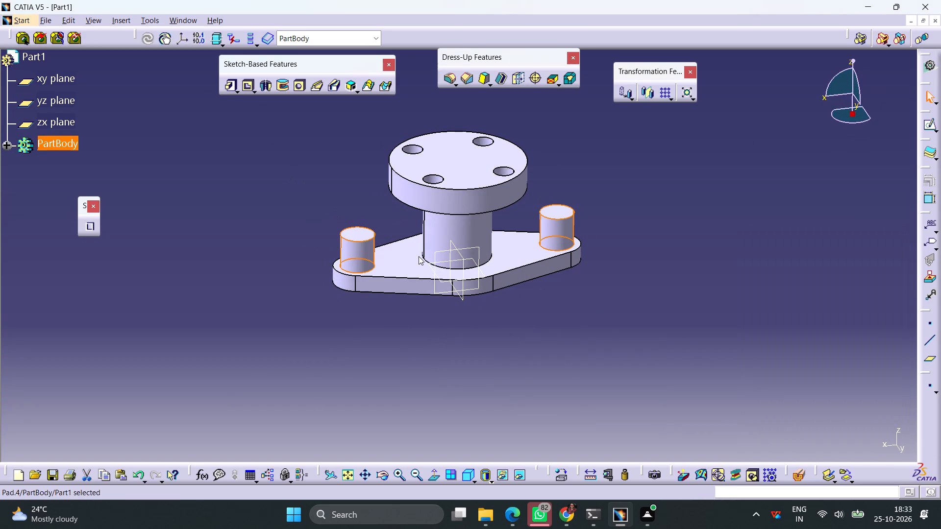
pyautogui.click(599, 305)
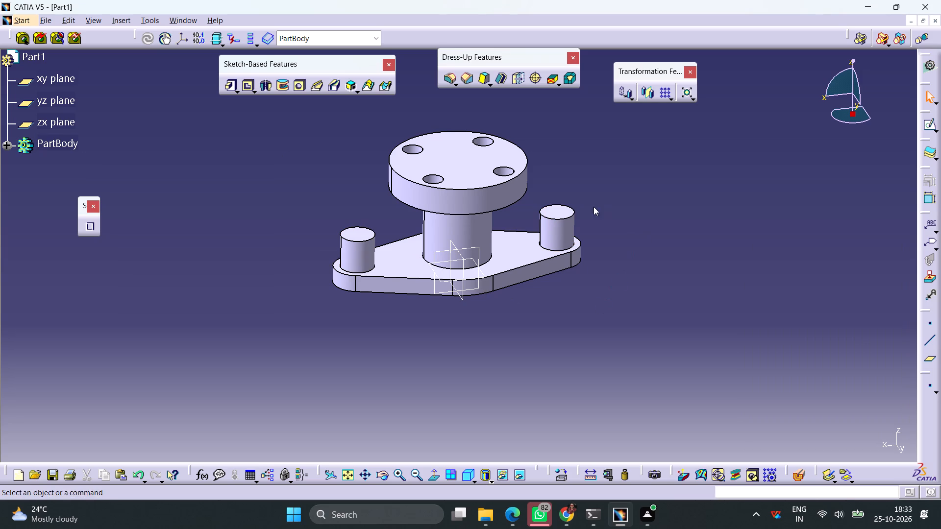
# Start a sketch on a boss's top face, draw a circle beside the part and set its diameter to 12 mm.
pyautogui.click(559, 209)
pyautogui.click(925, 124)
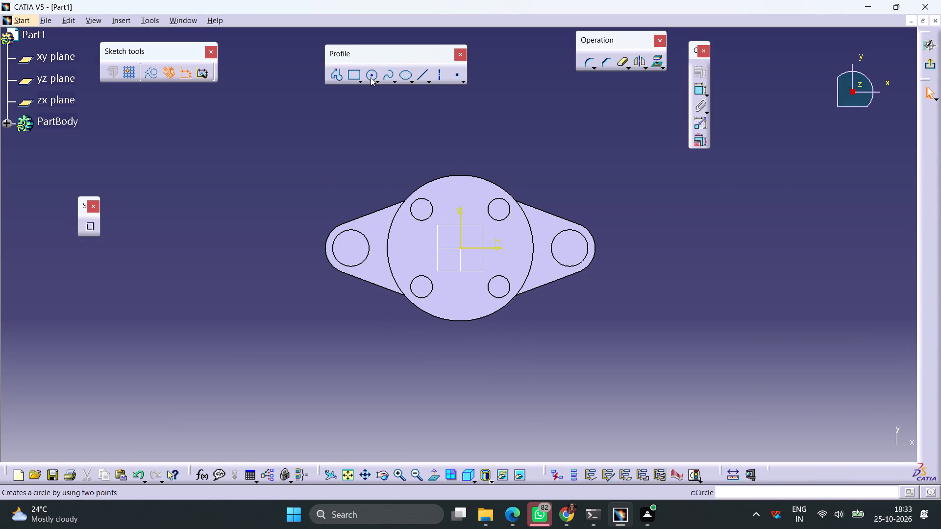
pyautogui.click(372, 79)
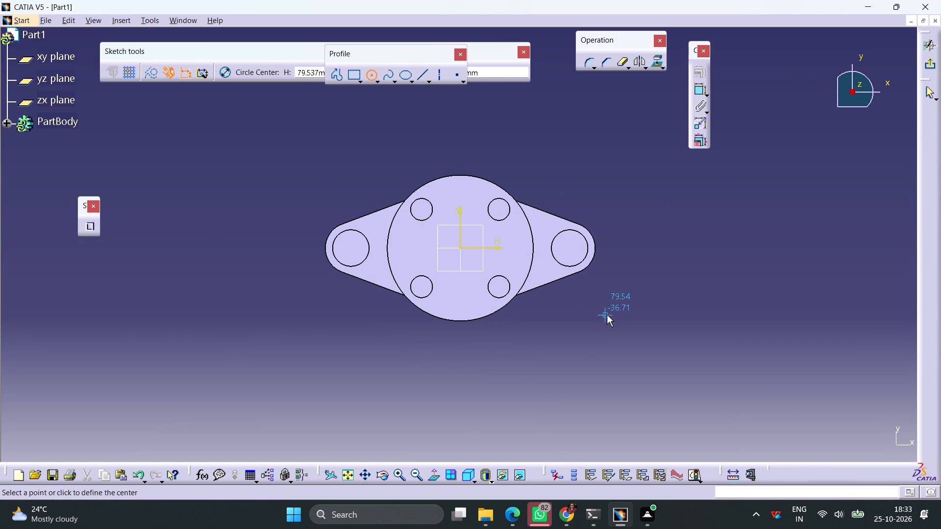
pyautogui.click(607, 315)
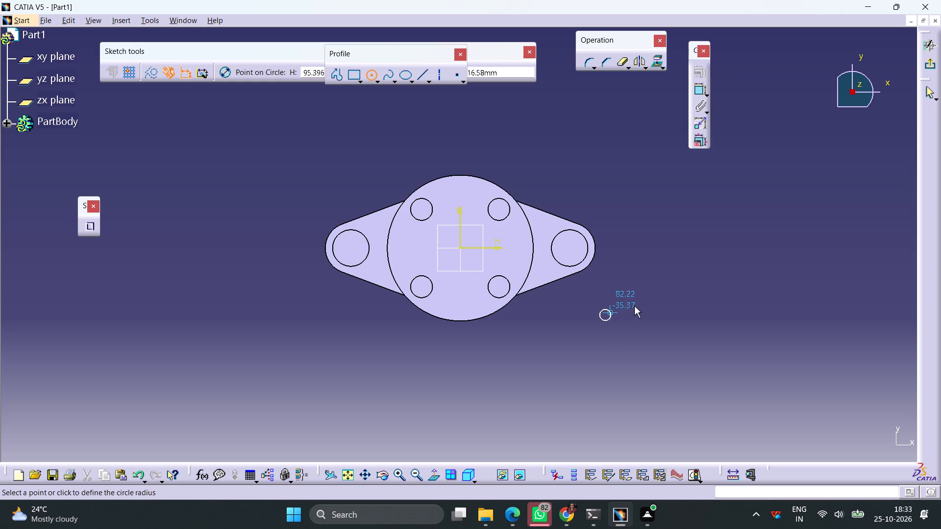
pyautogui.click(634, 306)
pyautogui.click(700, 91)
pyautogui.click(718, 286)
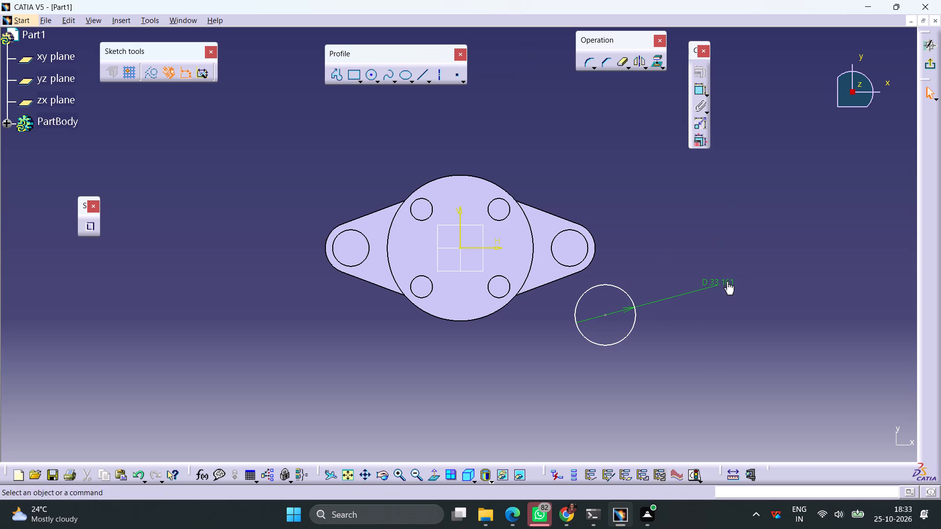
pyautogui.doubleClick(726, 281)
pyautogui.write('12')
pyautogui.press('Return')
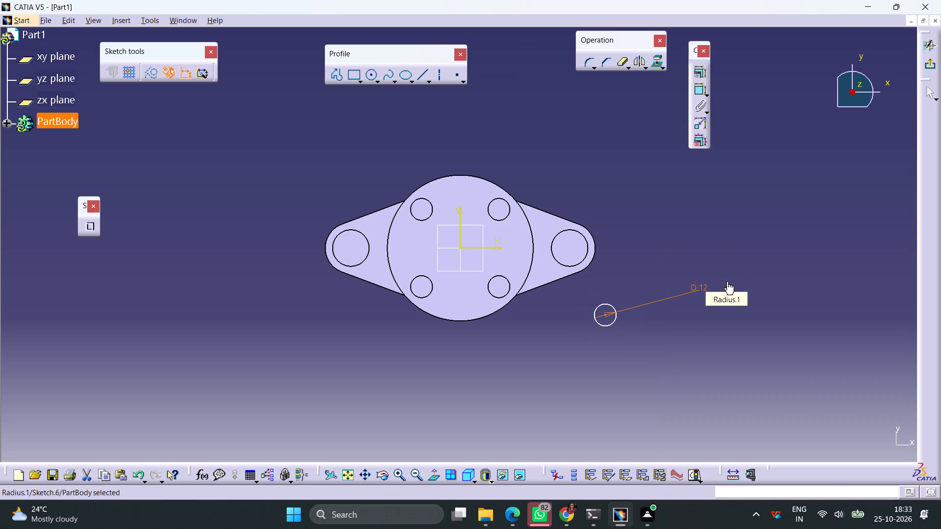
pyautogui.click(695, 318)
# Make the 12 mm circle concentric with the circular edge of the boss at the positive-H end and exit the sketch.
pyautogui.click(607, 323)
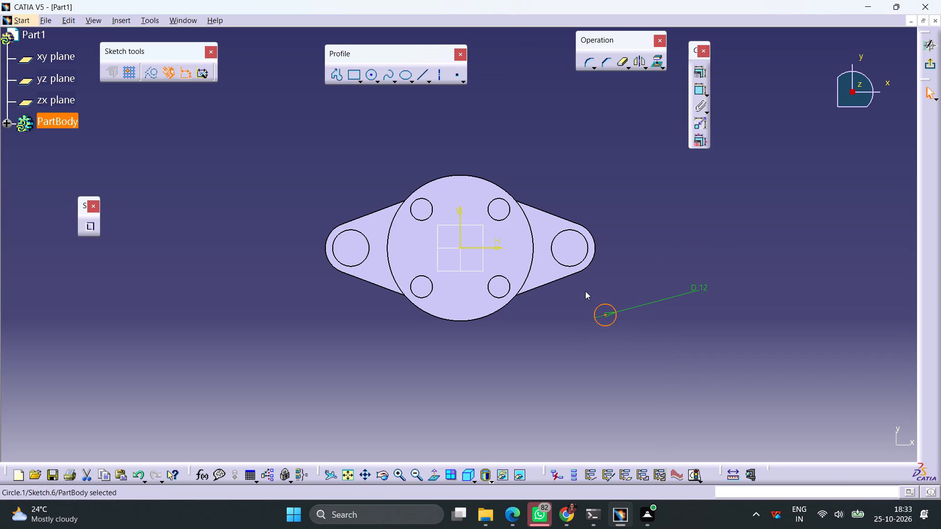
pyautogui.keyDown('ctrl'); pyautogui.click(570, 266); pyautogui.keyUp('ctrl')
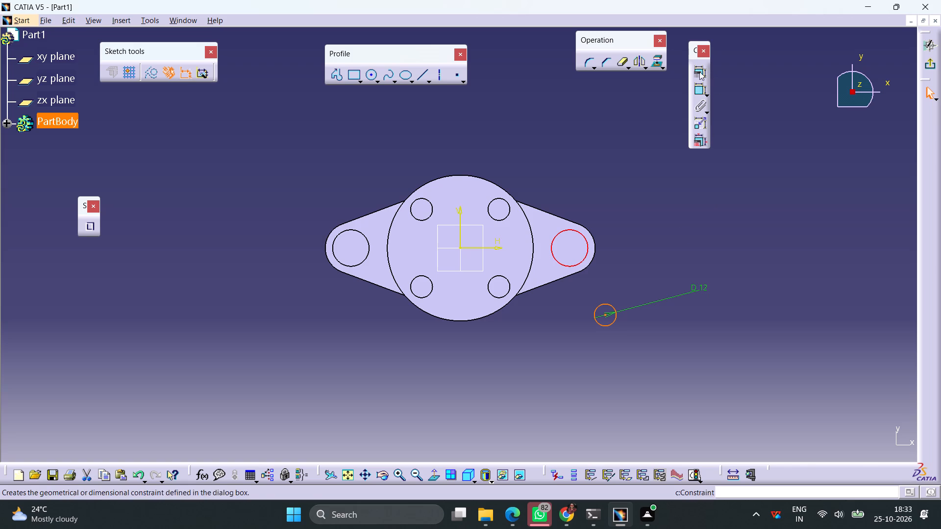
pyautogui.click(699, 72)
pyautogui.click(861, 284)
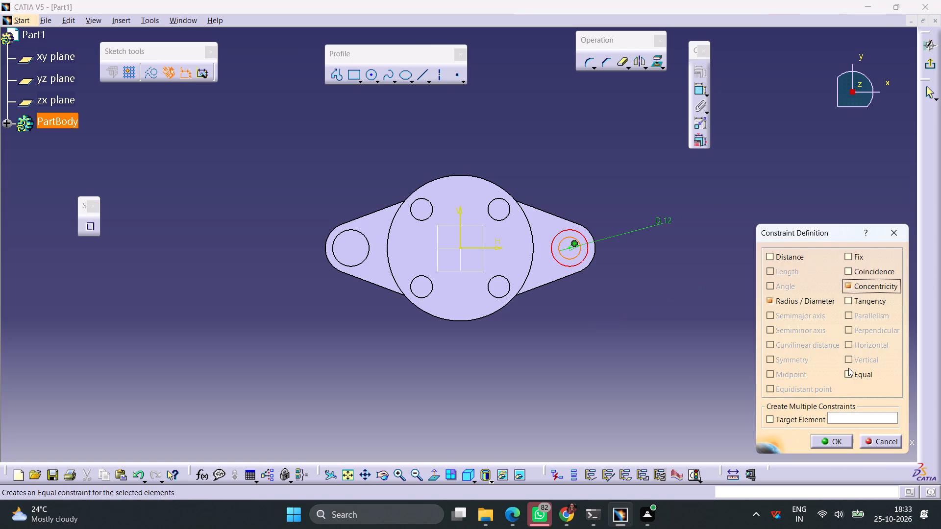
pyautogui.click(843, 445)
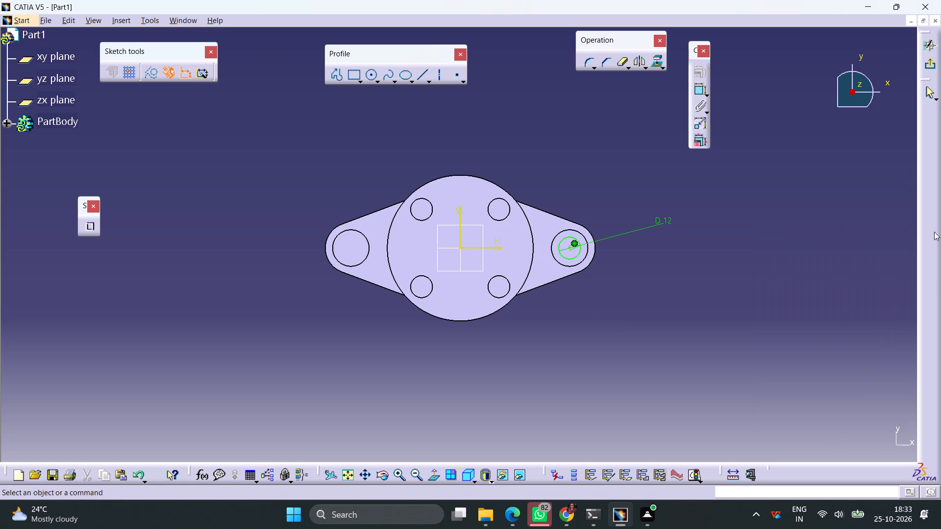
pyautogui.click(930, 68)
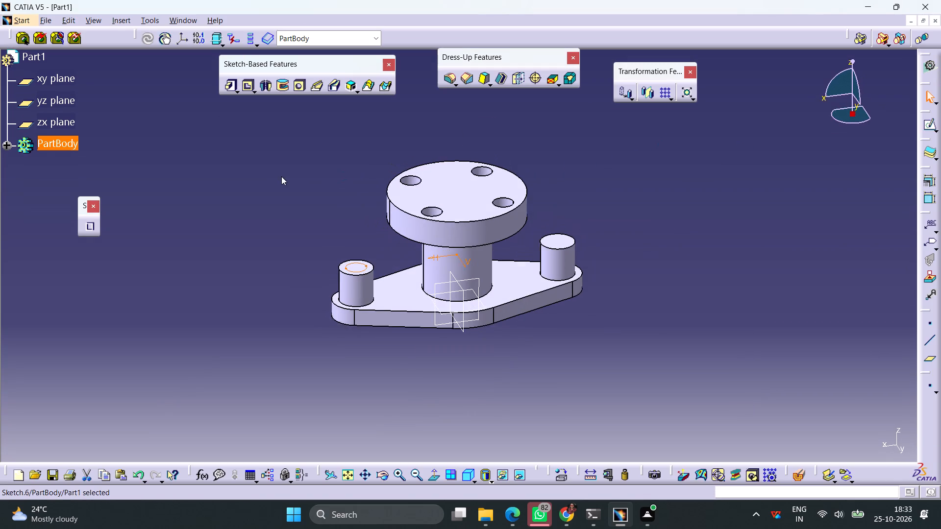
# Pocket the 12 mm circle on the positive-H boss through the part with the Up to last limit.
pyautogui.click(244, 88)
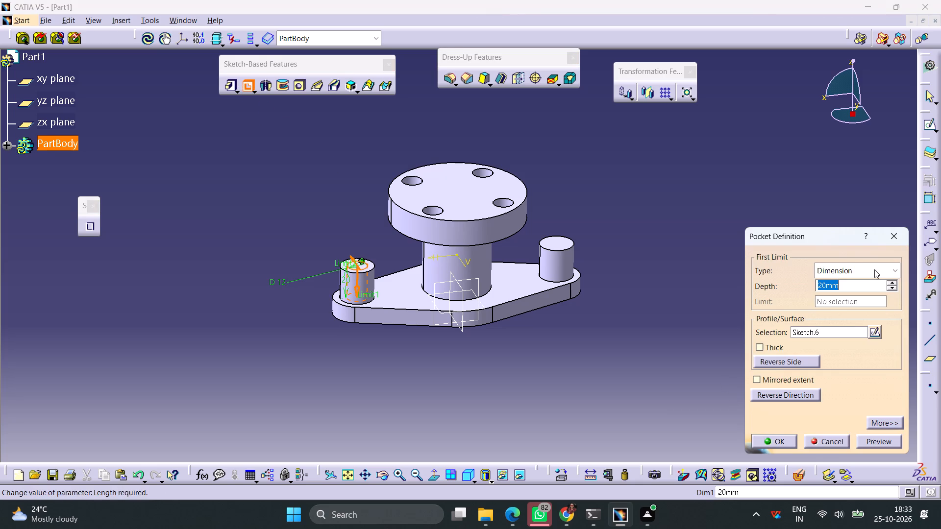
pyautogui.click(874, 268)
pyautogui.click(841, 310)
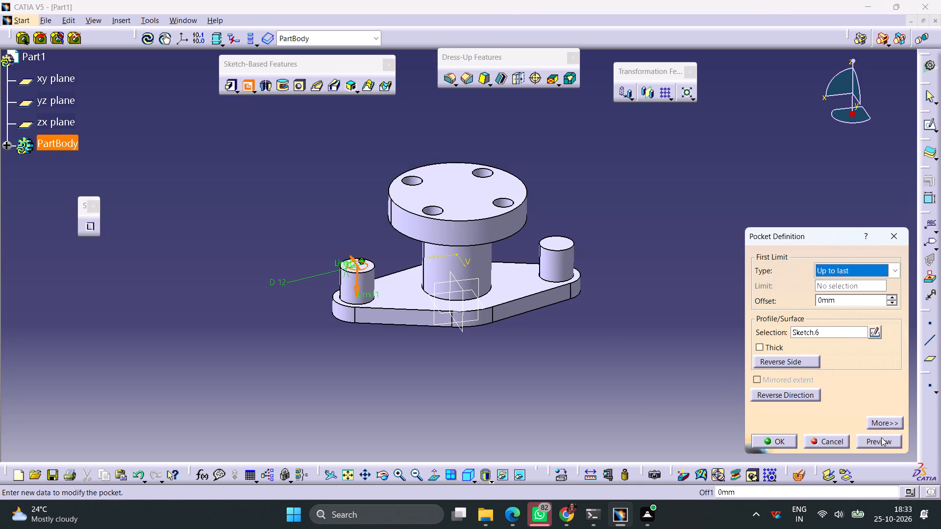
pyautogui.click(879, 444)
pyautogui.moveTo(327, 212); pyautogui.dragTo(394, 340, button='middle')
pyautogui.moveTo(327, 212); pyautogui.dragTo(394, 340, button='right')
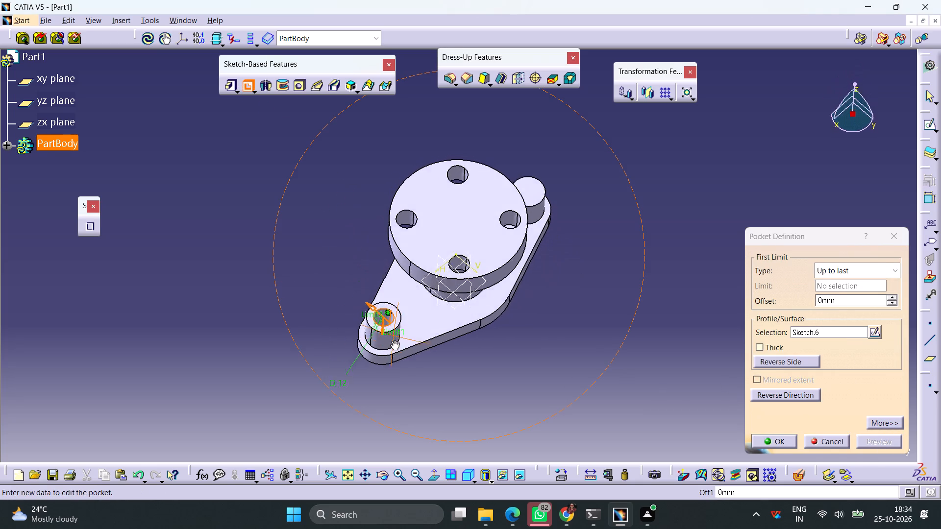
pyautogui.moveTo(394, 340); pyautogui.dragTo(412, 390, button='middle')
pyautogui.moveTo(394, 340); pyautogui.dragTo(412, 390, button='right')
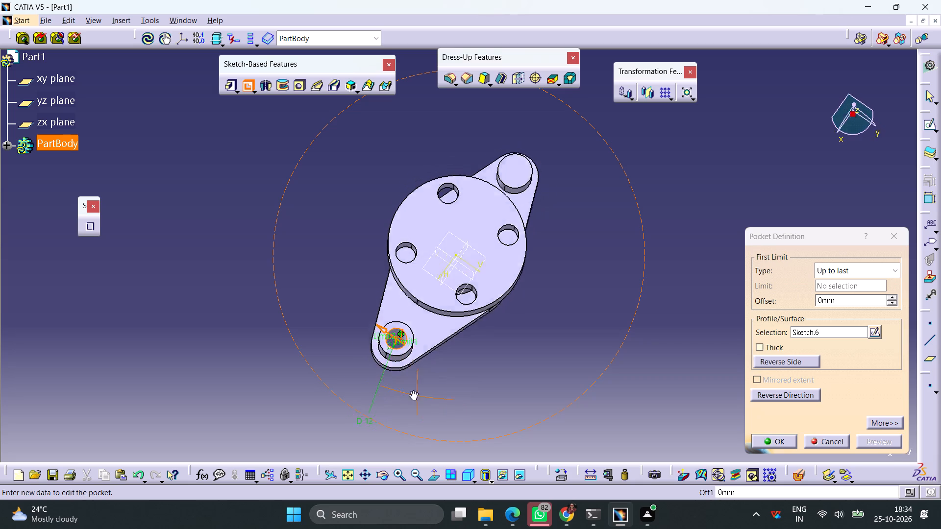
pyautogui.moveTo(412, 390); pyautogui.dragTo(337, 251, button='right')
pyautogui.moveTo(412, 390); pyautogui.dragTo(339, 250, button='middle')
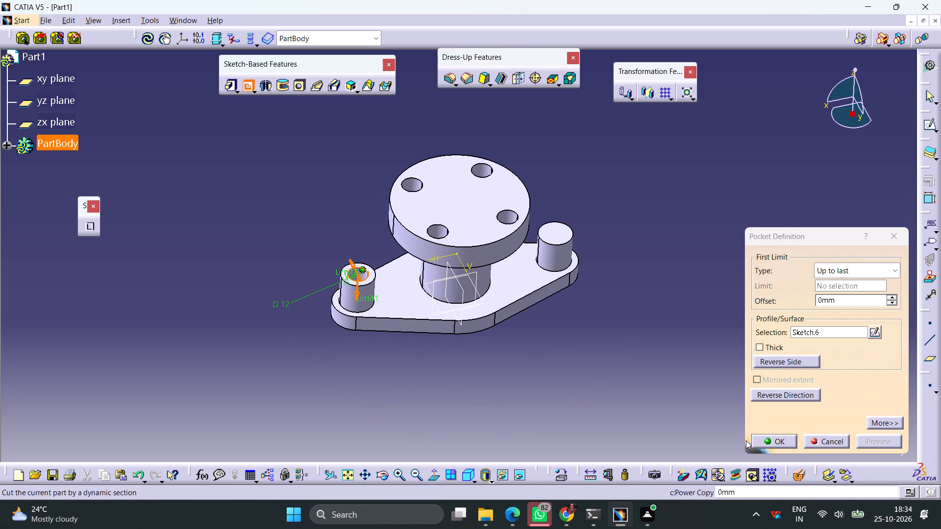
pyautogui.click(782, 444)
pyautogui.click(666, 227)
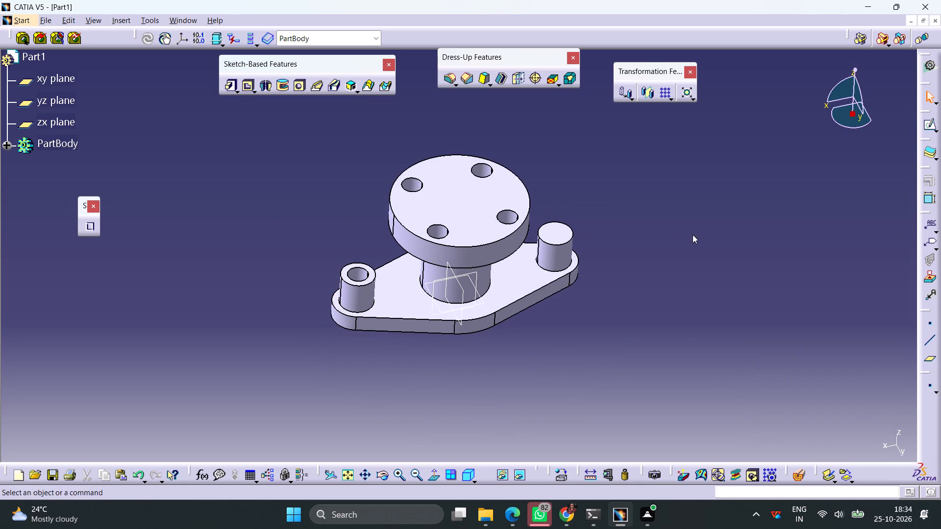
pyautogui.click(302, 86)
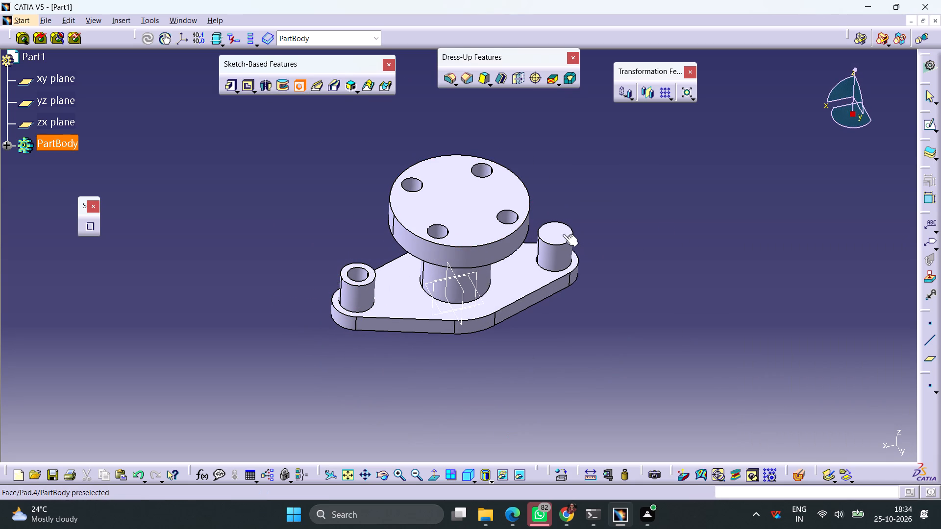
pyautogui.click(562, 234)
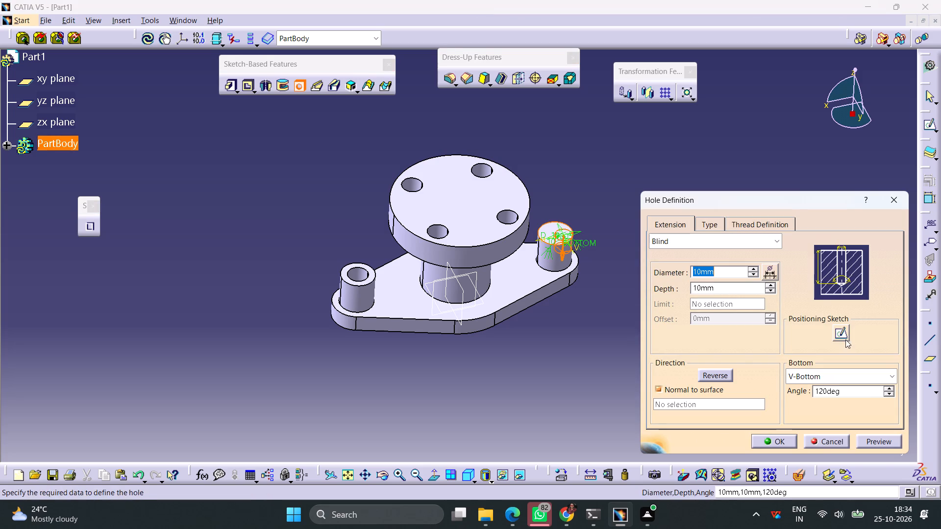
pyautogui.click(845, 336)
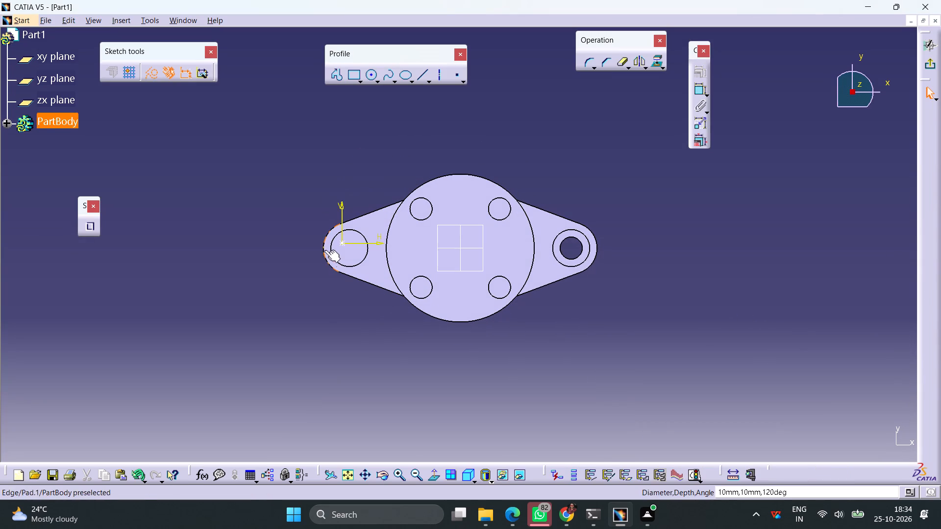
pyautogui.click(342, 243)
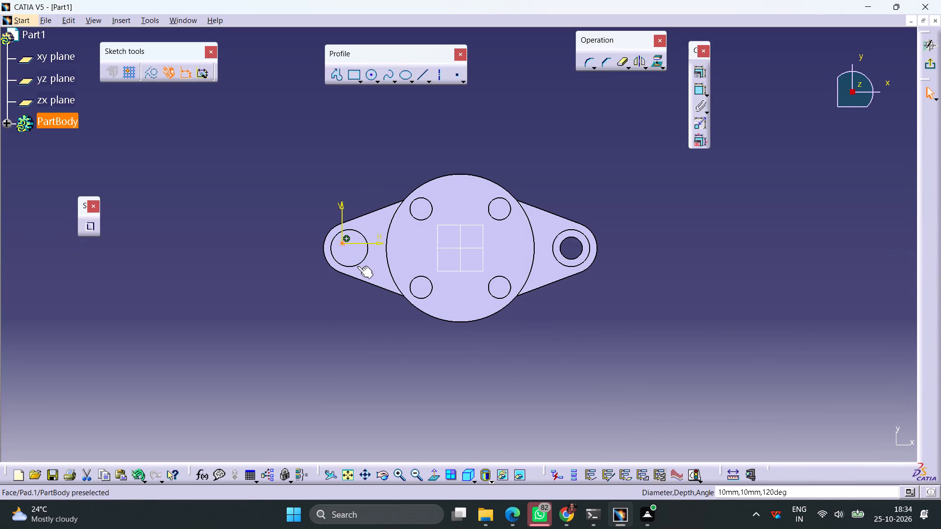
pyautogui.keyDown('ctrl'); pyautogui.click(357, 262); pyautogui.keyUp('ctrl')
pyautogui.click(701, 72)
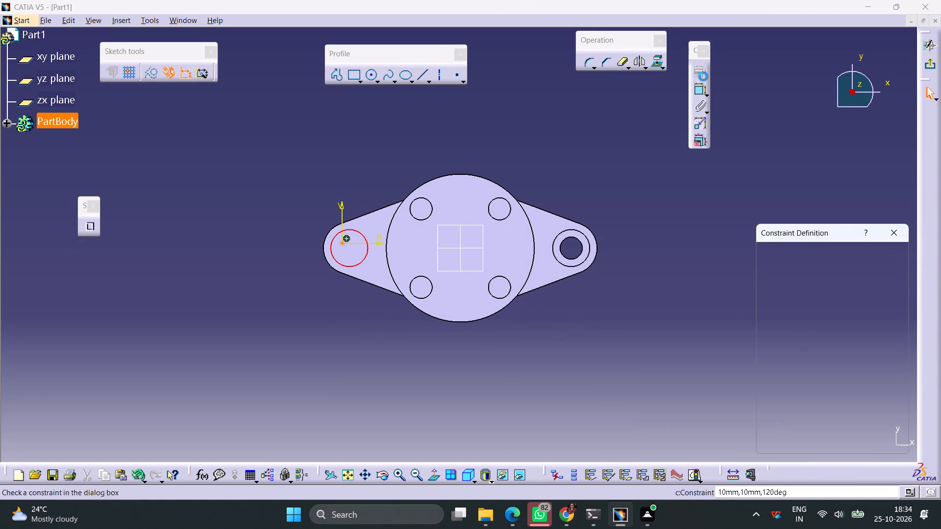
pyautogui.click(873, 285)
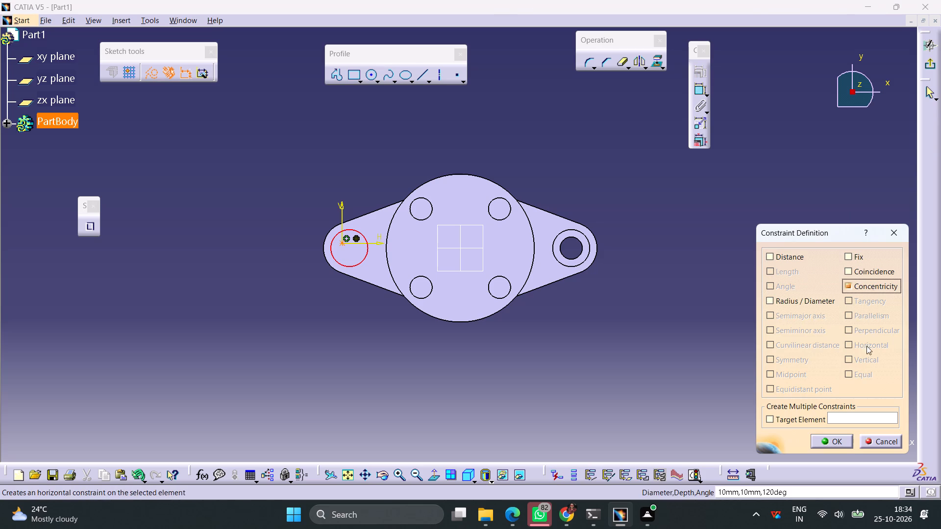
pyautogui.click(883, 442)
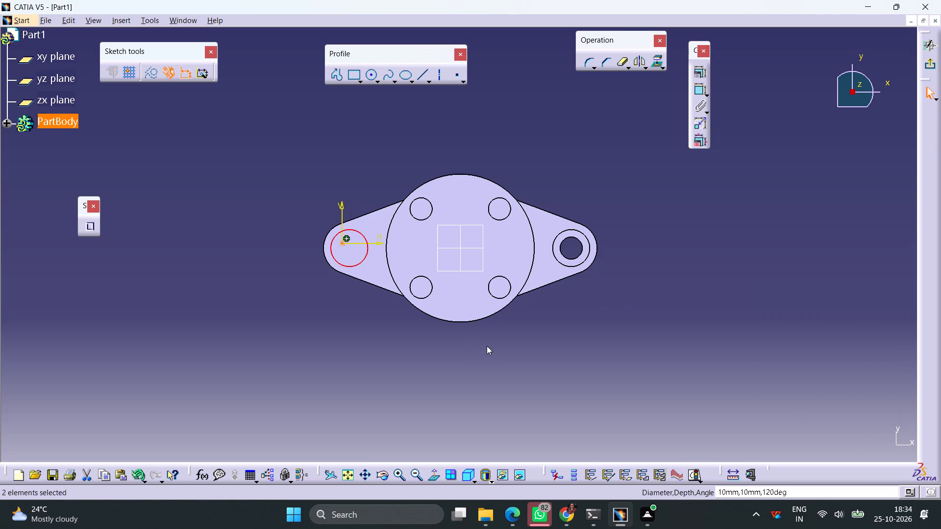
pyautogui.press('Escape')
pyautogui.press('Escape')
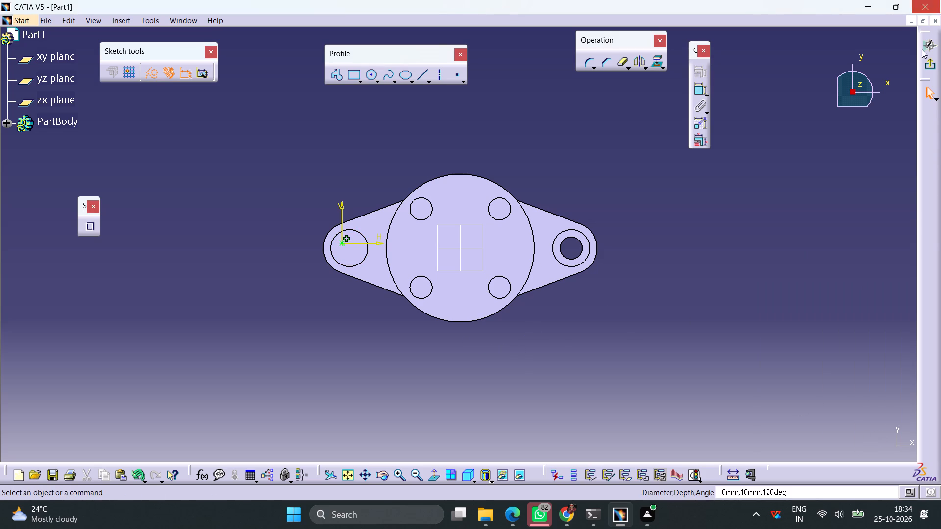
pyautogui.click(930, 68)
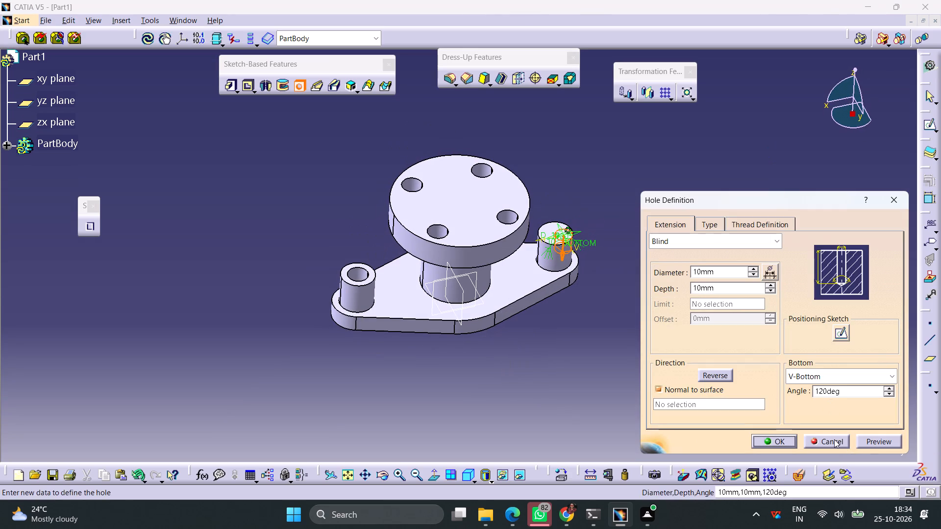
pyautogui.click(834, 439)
# Start a sketch on the undrilled boss's top face, draw a circle beside the part and set its diameter to 12 mm.
pyautogui.click(557, 237)
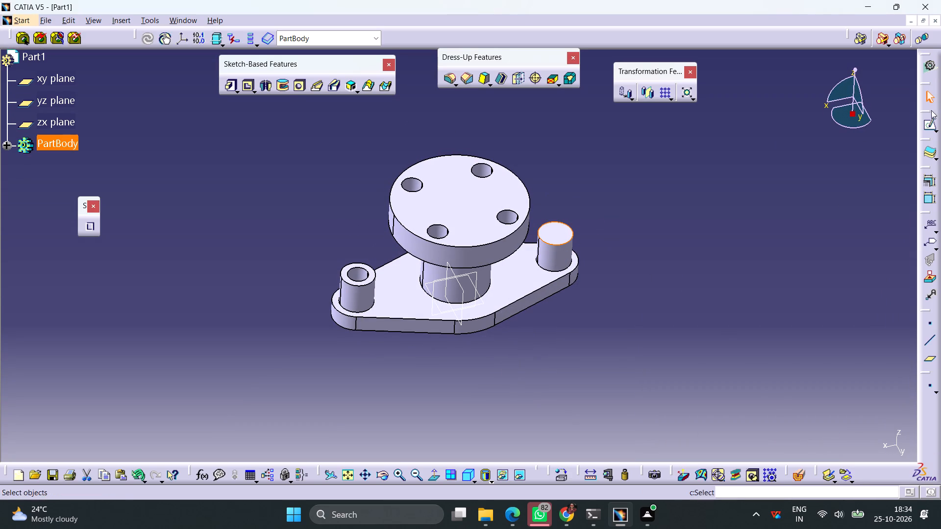
pyautogui.click(931, 122)
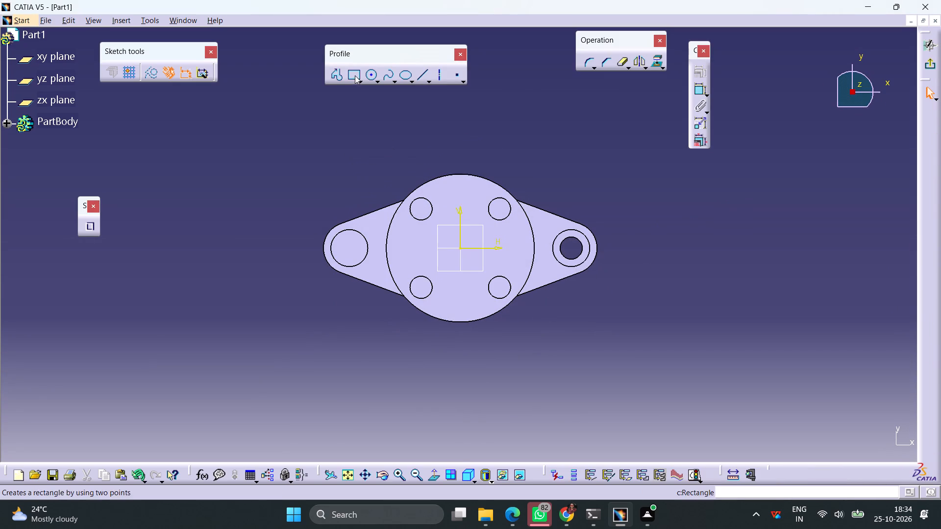
pyautogui.click(371, 75)
pyautogui.click(213, 245)
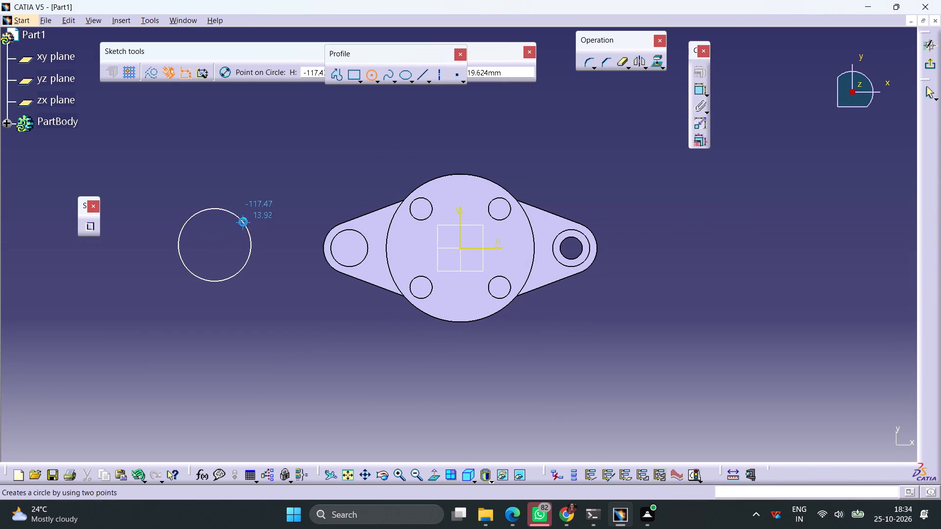
pyautogui.click(243, 222)
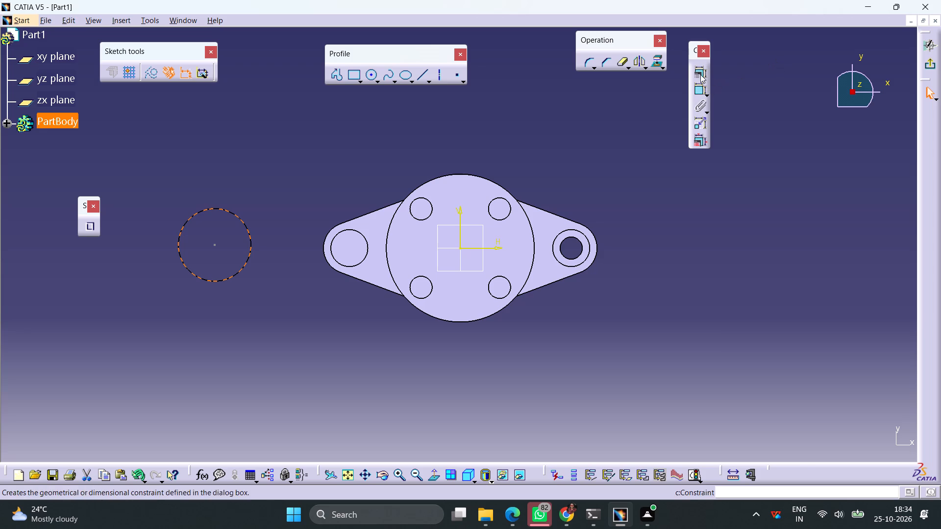
pyautogui.click(700, 74)
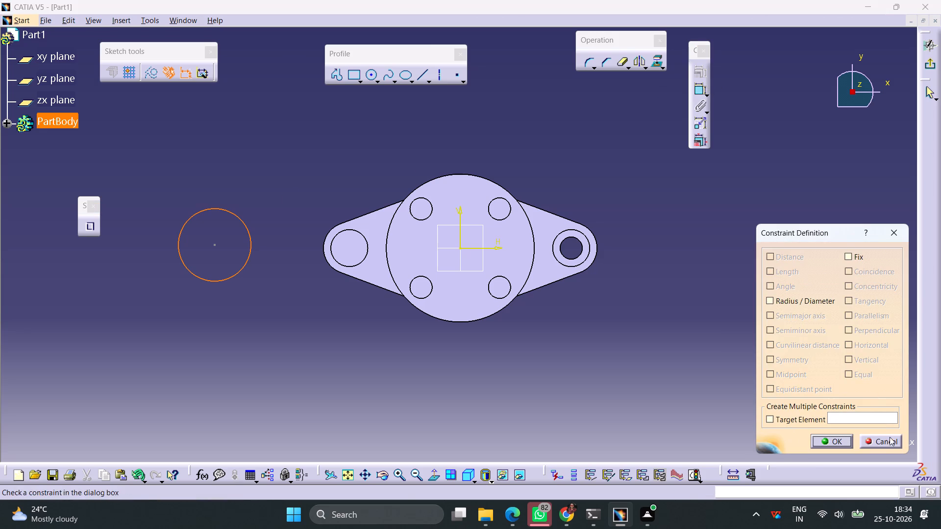
pyautogui.click(886, 439)
pyautogui.click(699, 92)
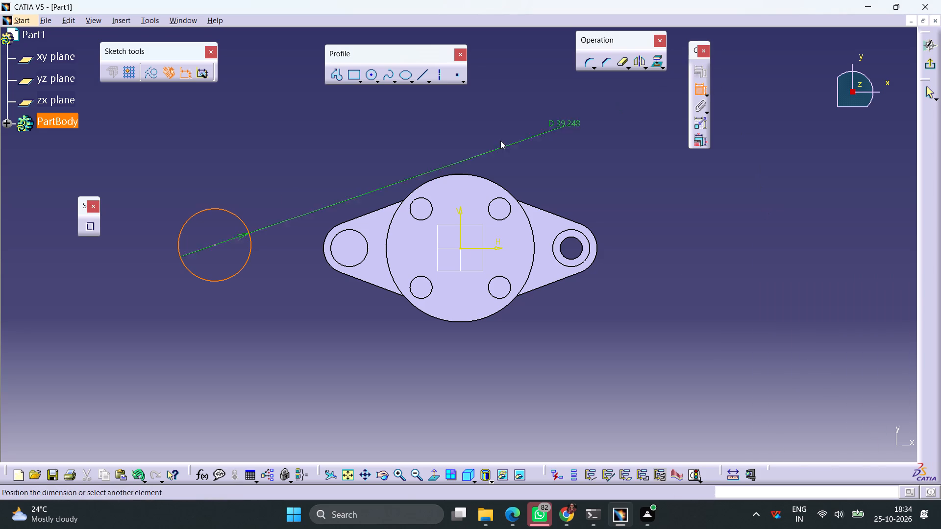
pyautogui.click(272, 186)
pyautogui.doubleClick(276, 185)
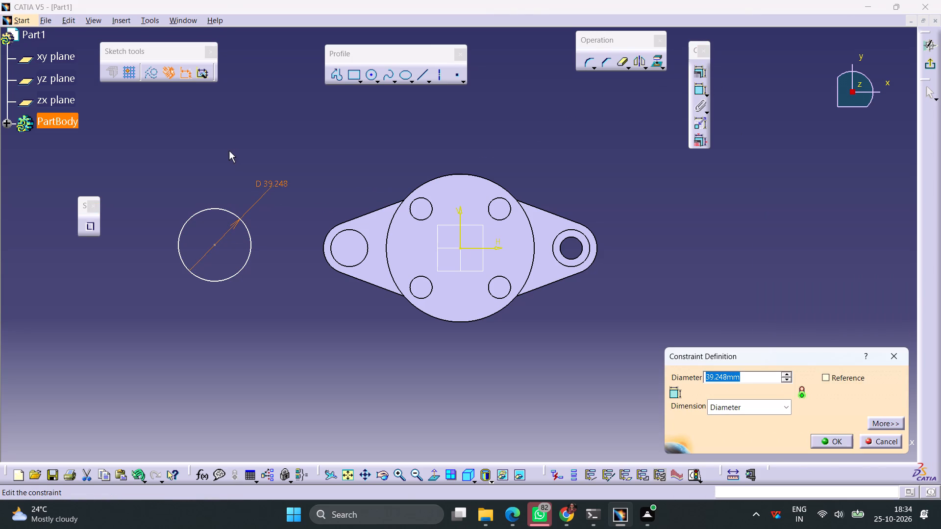
pyautogui.press('1')
pyautogui.press('2')
pyautogui.press('Return')
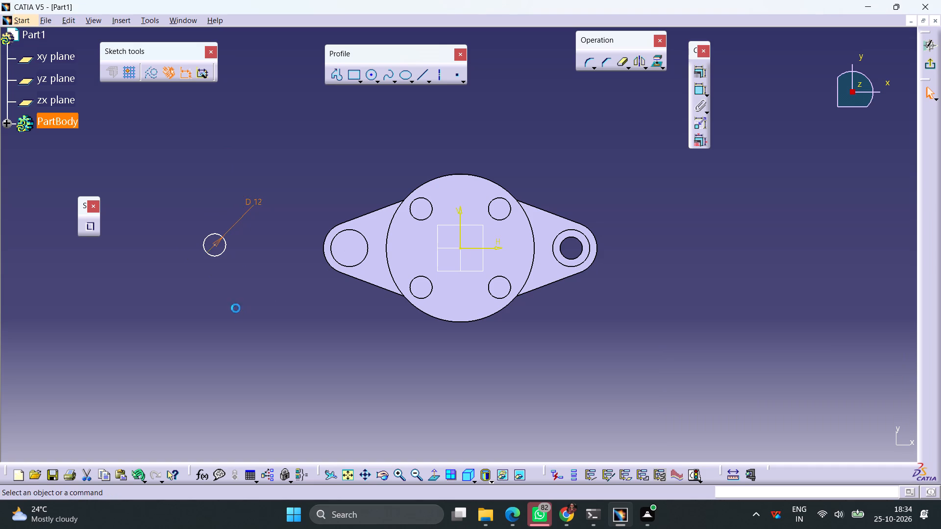
pyautogui.click(236, 308)
# Make the 12 mm circle concentric with the circular edge of the negative-H boss and exit the sketch.
pyautogui.click(222, 250)
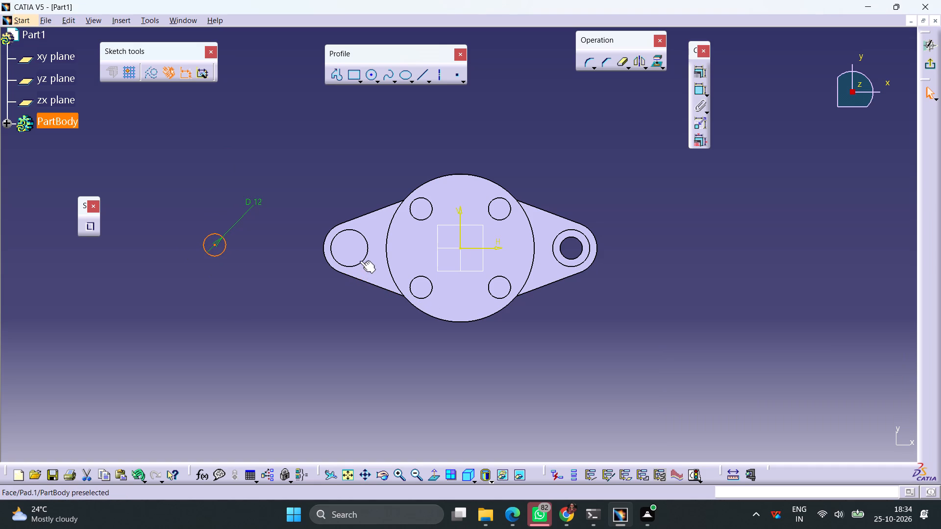
pyautogui.keyDown('ctrl'); pyautogui.click(360, 261); pyautogui.keyUp('ctrl')
pyautogui.click(703, 74)
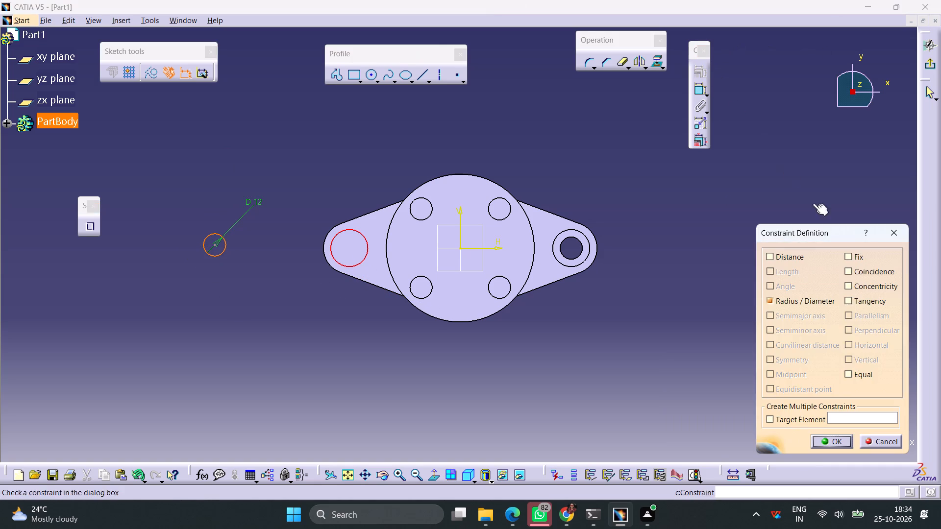
pyautogui.click(872, 288)
pyautogui.click(819, 447)
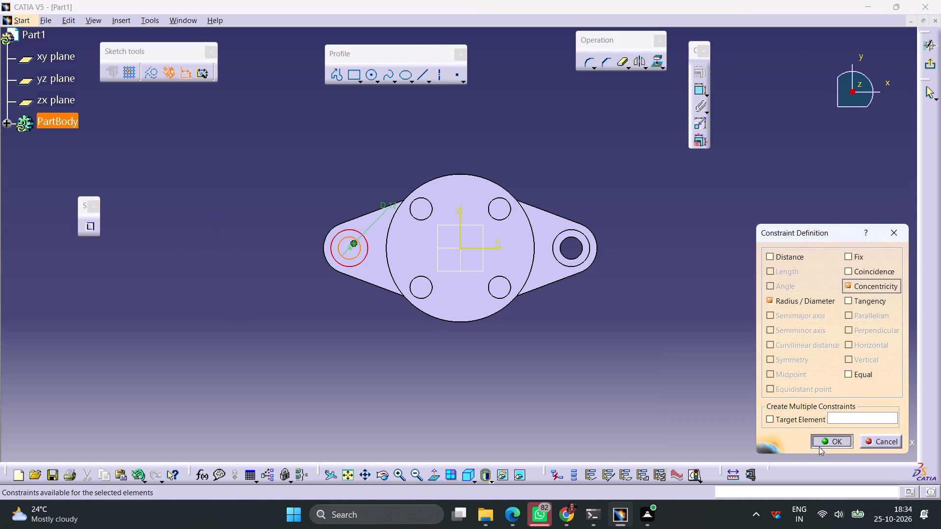
pyautogui.click(929, 62)
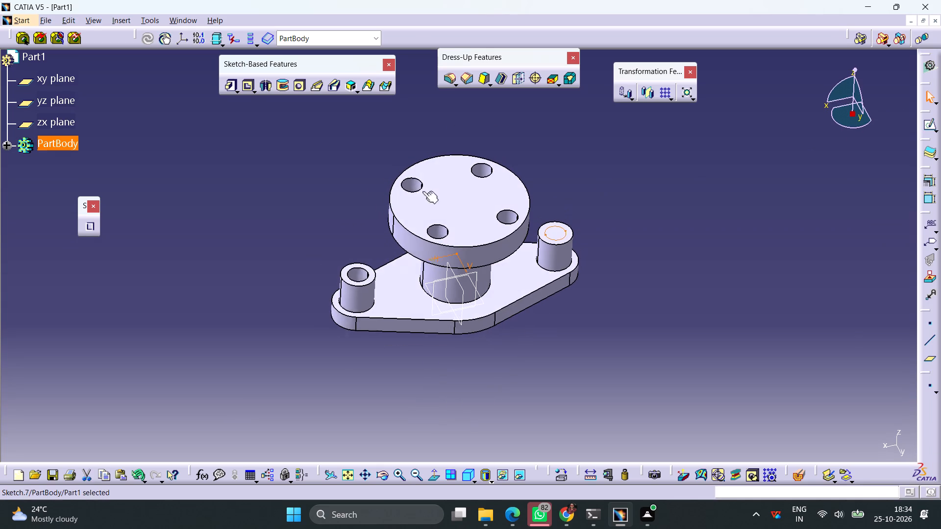
# Pocket the 12 mm circle on the negative-H boss through the part with the Up to last limit.
pyautogui.click(247, 86)
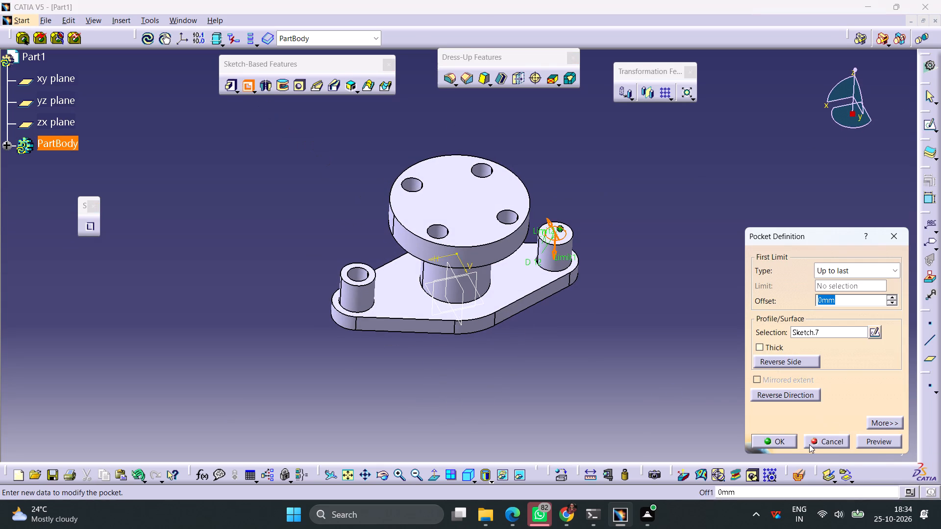
pyautogui.click(879, 439)
pyautogui.click(787, 442)
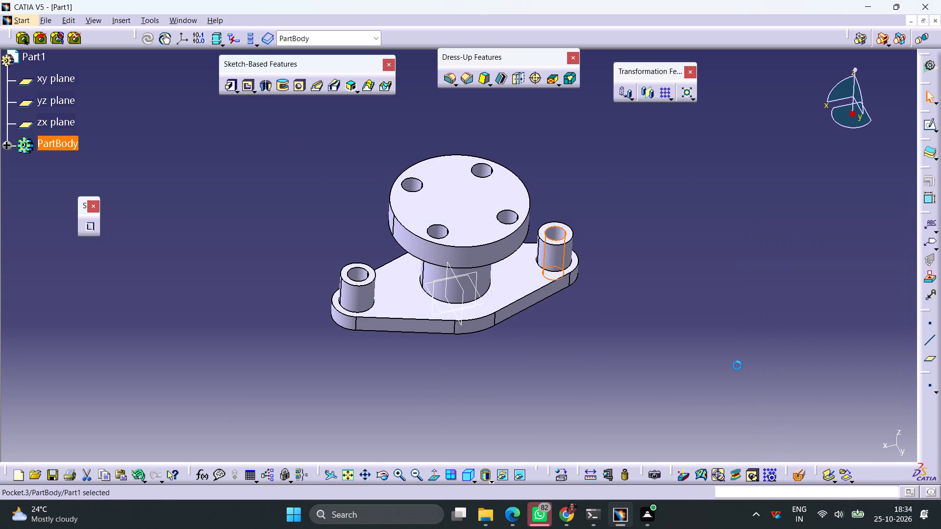
pyautogui.click(740, 298)
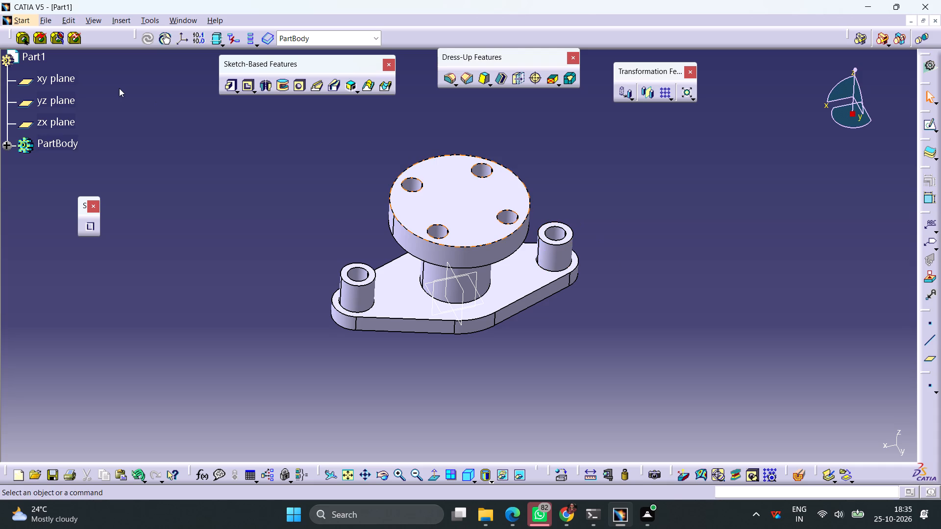
# Start a hole near the centre of the upper flange's top face, try the Tapered, Counterbored and Countersunk types, and set it back to Simple.
pyautogui.click(299, 88)
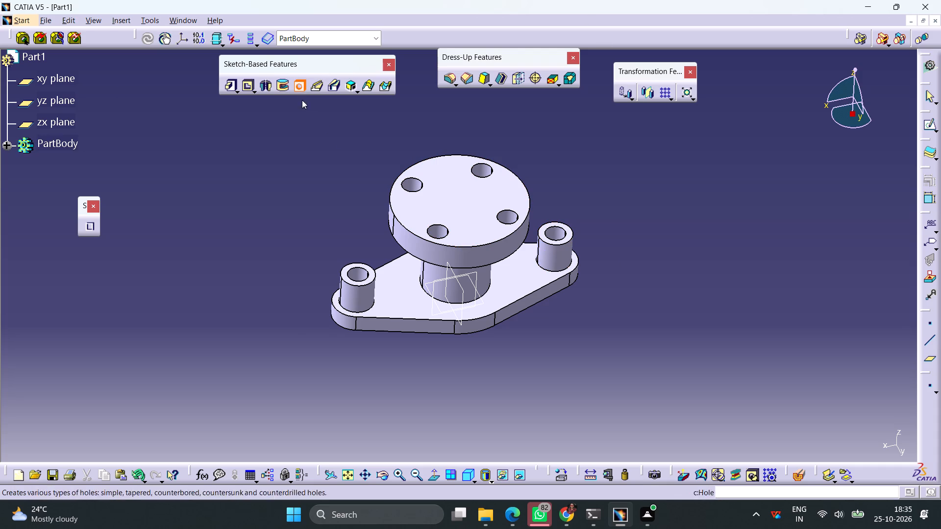
pyautogui.click(465, 204)
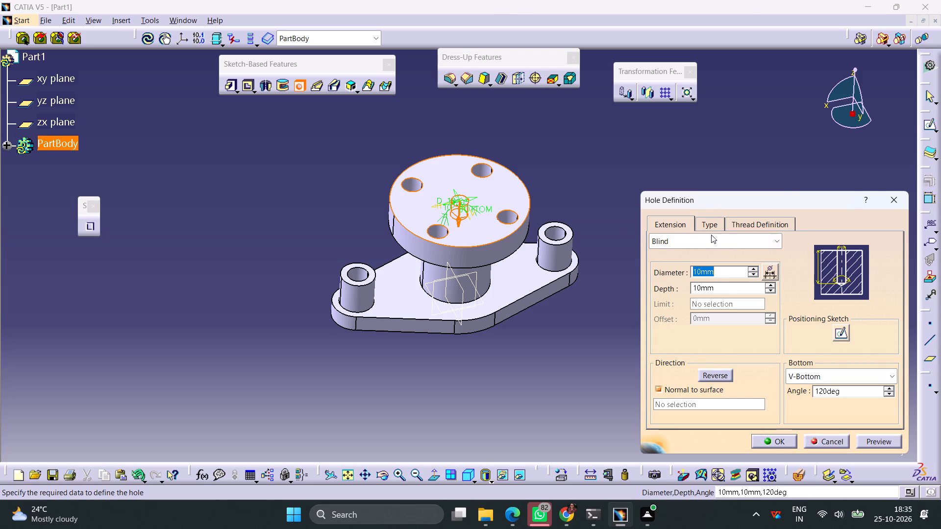
pyautogui.click(712, 222)
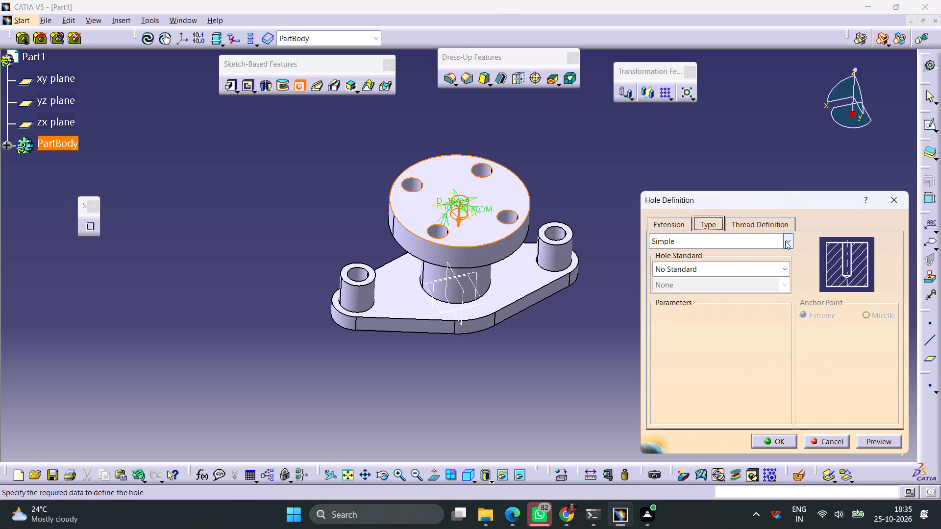
pyautogui.click(785, 241)
pyautogui.click(671, 269)
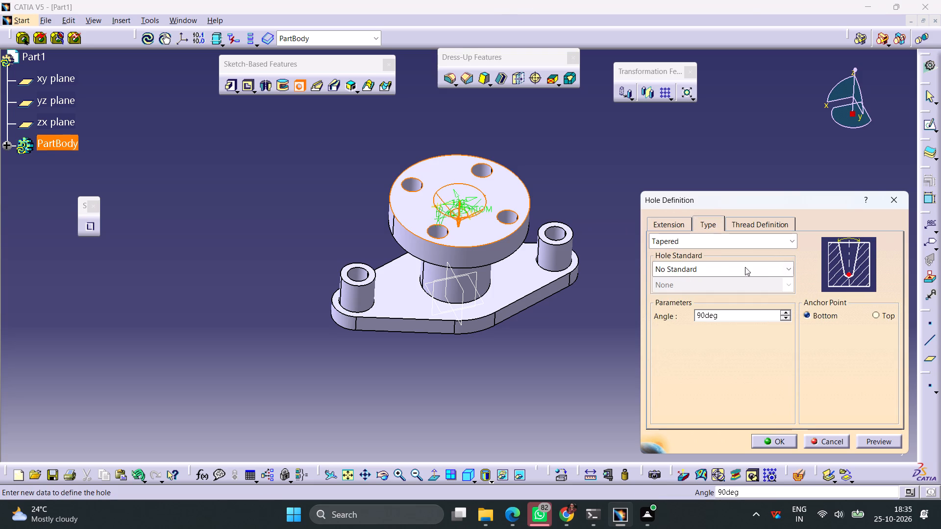
pyautogui.click(792, 240)
pyautogui.click(690, 286)
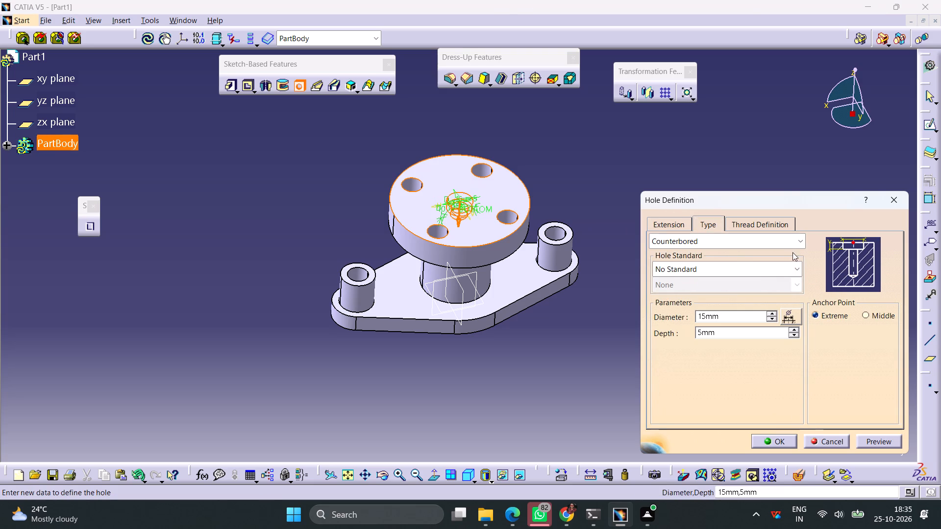
pyautogui.click(795, 238)
pyautogui.click(691, 294)
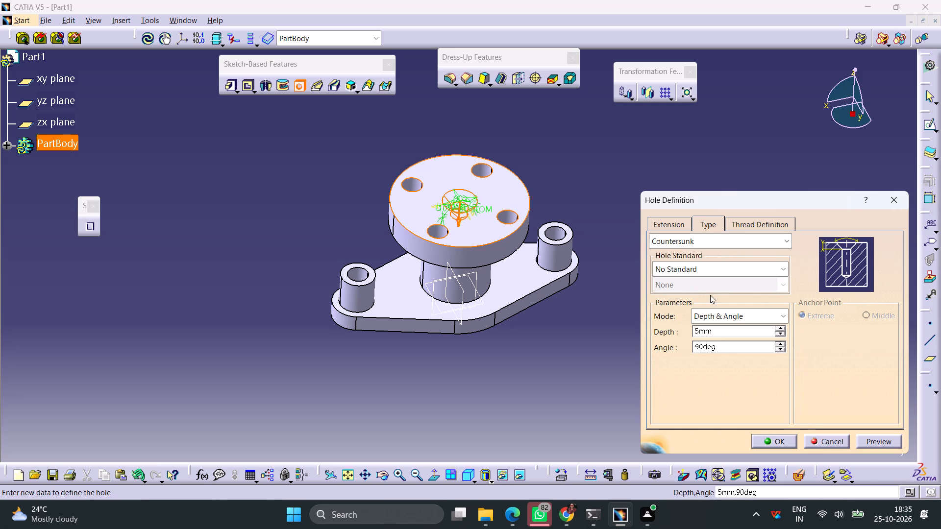
pyautogui.click(680, 226)
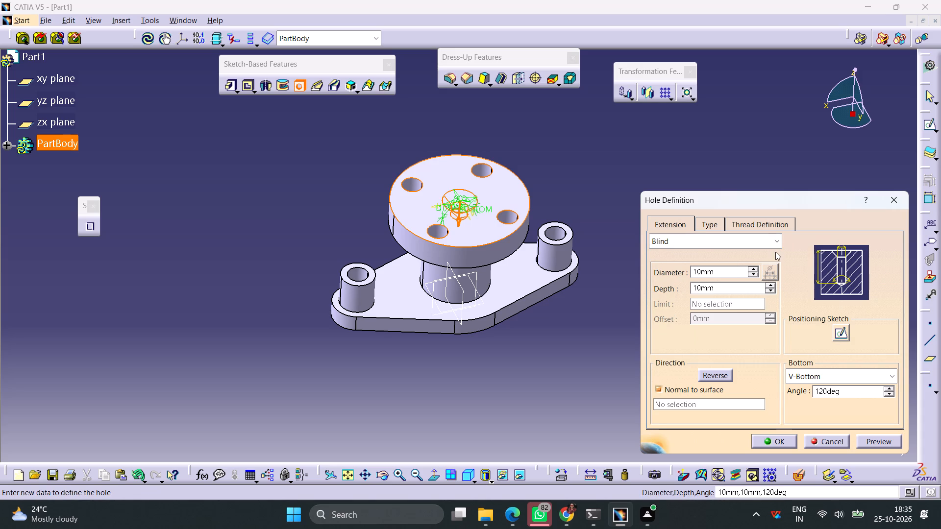
pyautogui.click(706, 223)
pyautogui.click(763, 245)
pyautogui.click(707, 256)
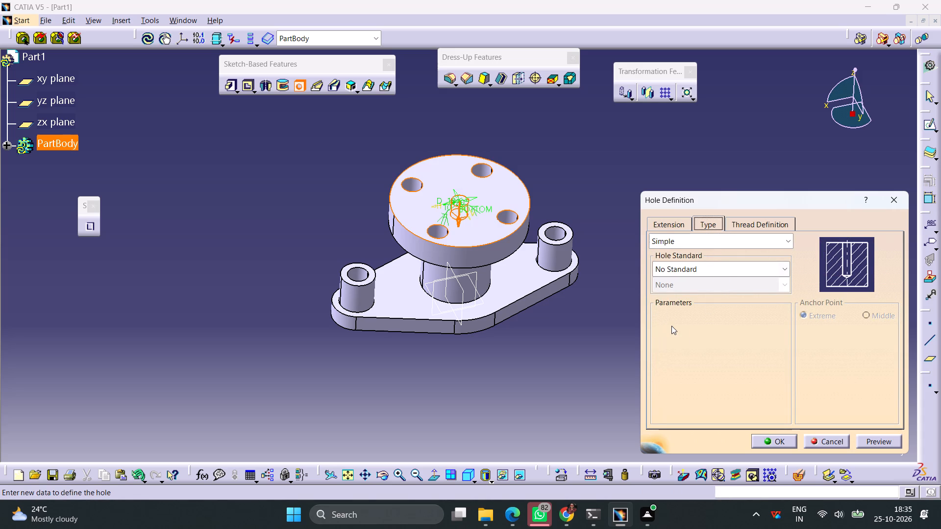
# Create the blind hole with a 20 mm diameter, 30 mm depth and flat bottom.
pyautogui.click(681, 227)
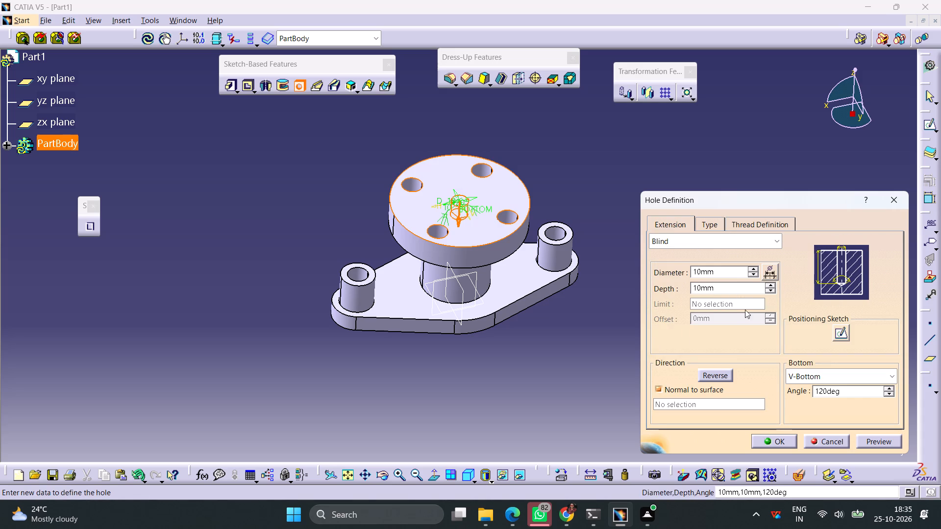
pyautogui.moveTo(724, 274); pyautogui.dragTo(664, 270)
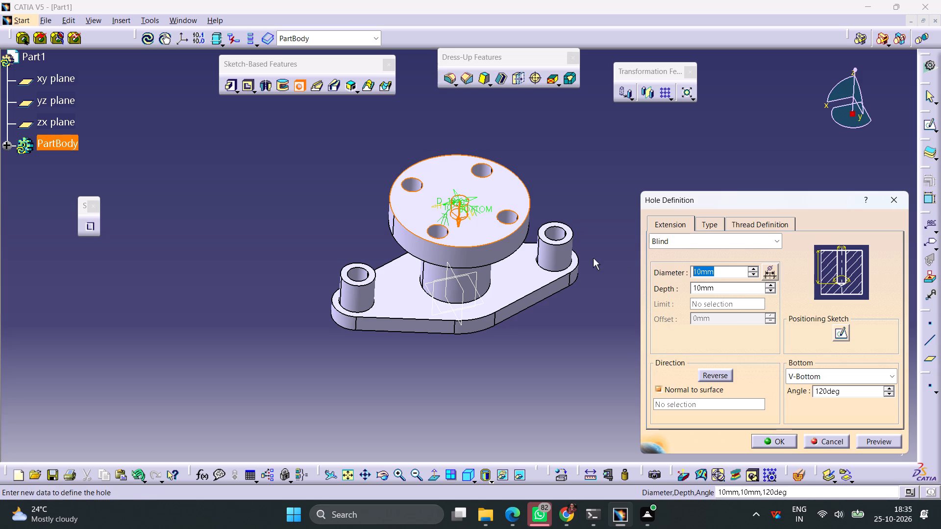
pyautogui.write('20')
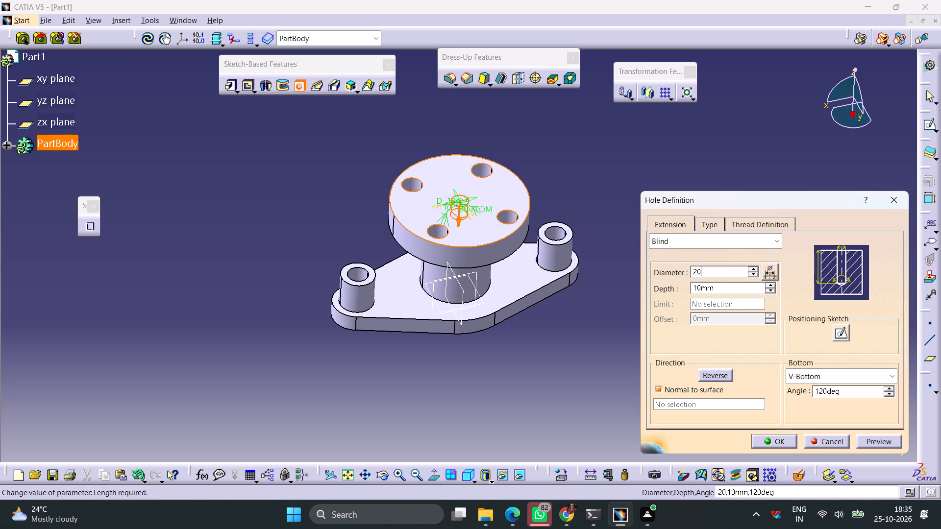
pyautogui.moveTo(722, 289); pyautogui.dragTo(664, 292)
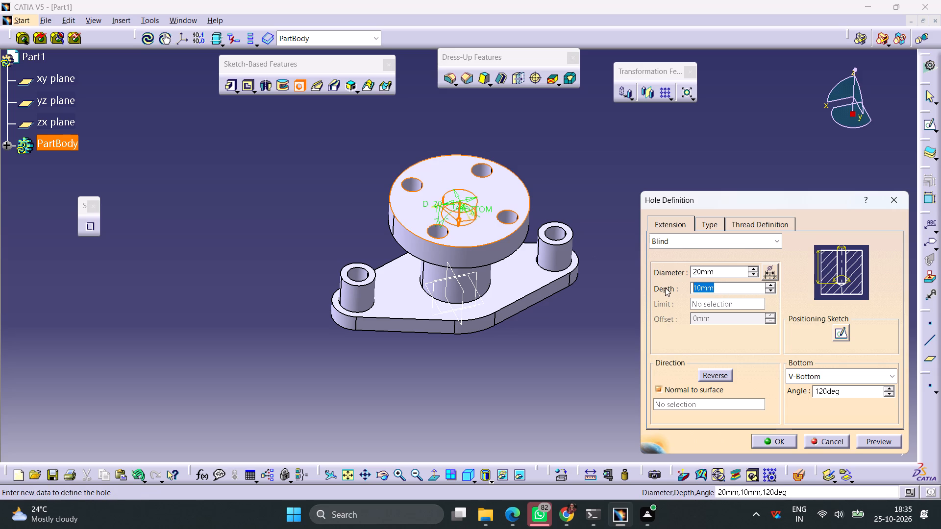
pyautogui.write('30')
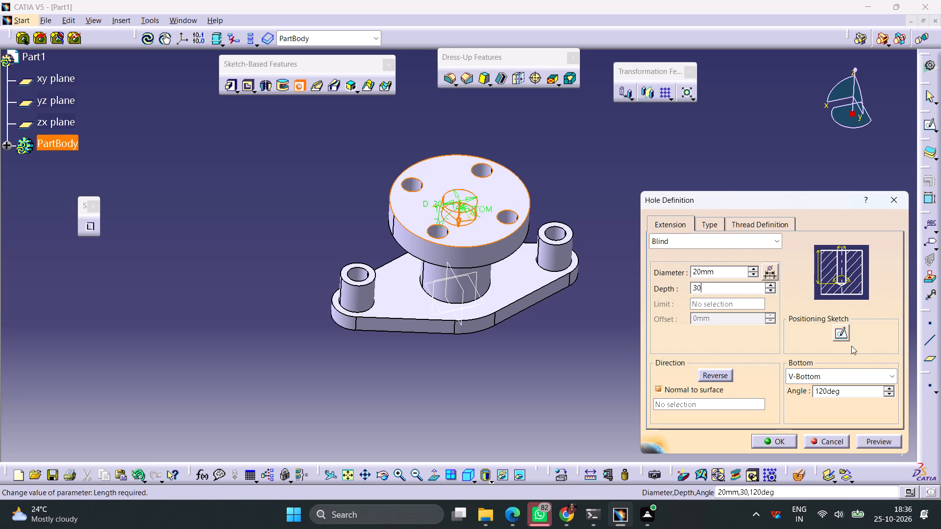
pyautogui.click(895, 376)
pyautogui.click(832, 390)
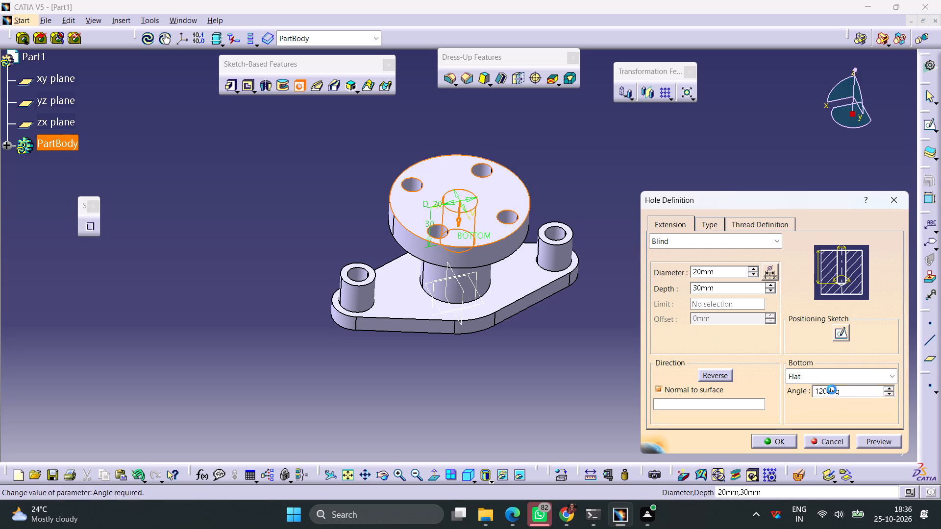
pyautogui.click(885, 443)
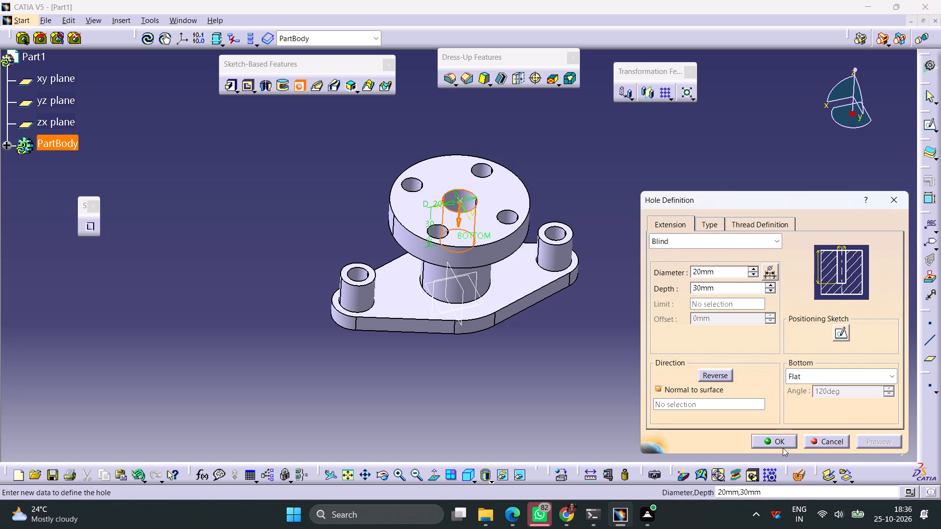
pyautogui.click(782, 444)
pyautogui.click(681, 239)
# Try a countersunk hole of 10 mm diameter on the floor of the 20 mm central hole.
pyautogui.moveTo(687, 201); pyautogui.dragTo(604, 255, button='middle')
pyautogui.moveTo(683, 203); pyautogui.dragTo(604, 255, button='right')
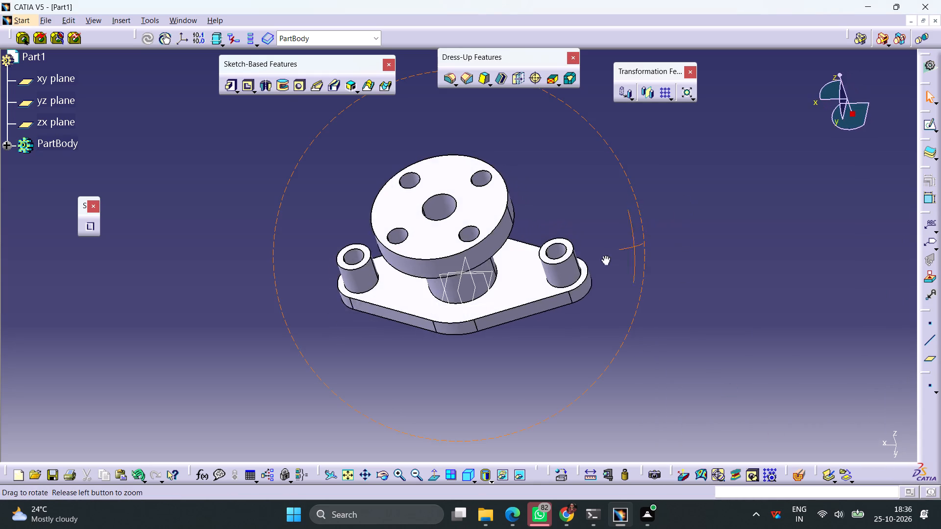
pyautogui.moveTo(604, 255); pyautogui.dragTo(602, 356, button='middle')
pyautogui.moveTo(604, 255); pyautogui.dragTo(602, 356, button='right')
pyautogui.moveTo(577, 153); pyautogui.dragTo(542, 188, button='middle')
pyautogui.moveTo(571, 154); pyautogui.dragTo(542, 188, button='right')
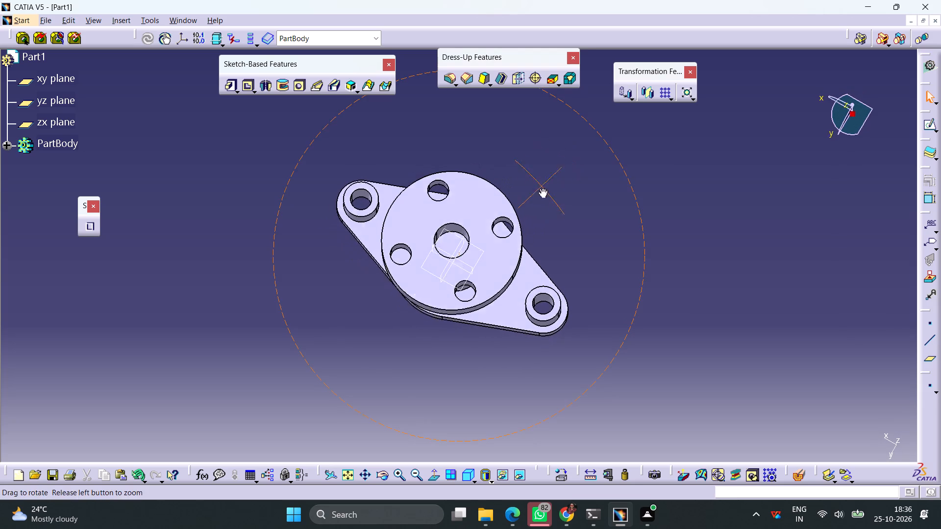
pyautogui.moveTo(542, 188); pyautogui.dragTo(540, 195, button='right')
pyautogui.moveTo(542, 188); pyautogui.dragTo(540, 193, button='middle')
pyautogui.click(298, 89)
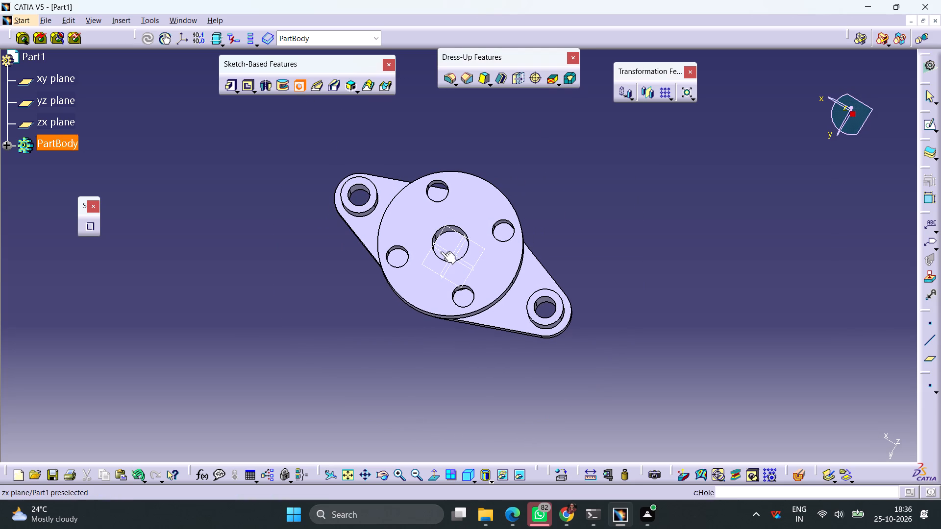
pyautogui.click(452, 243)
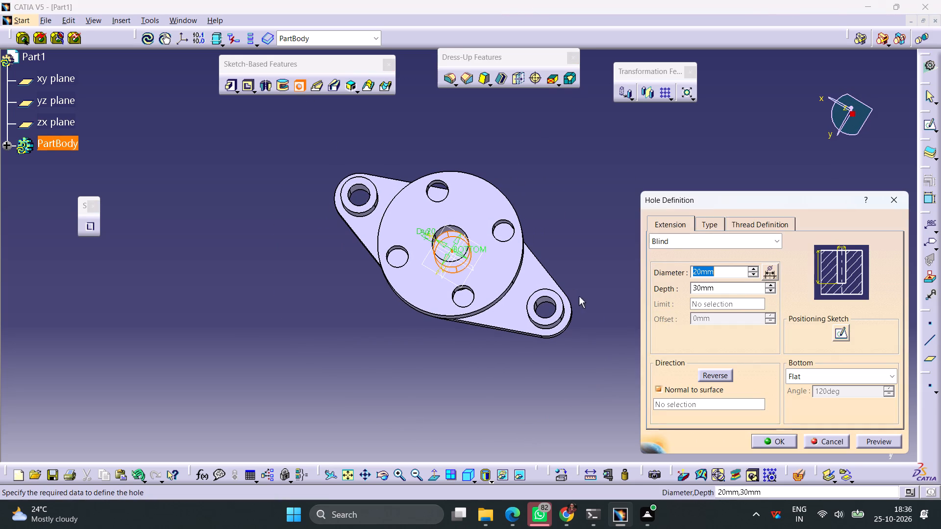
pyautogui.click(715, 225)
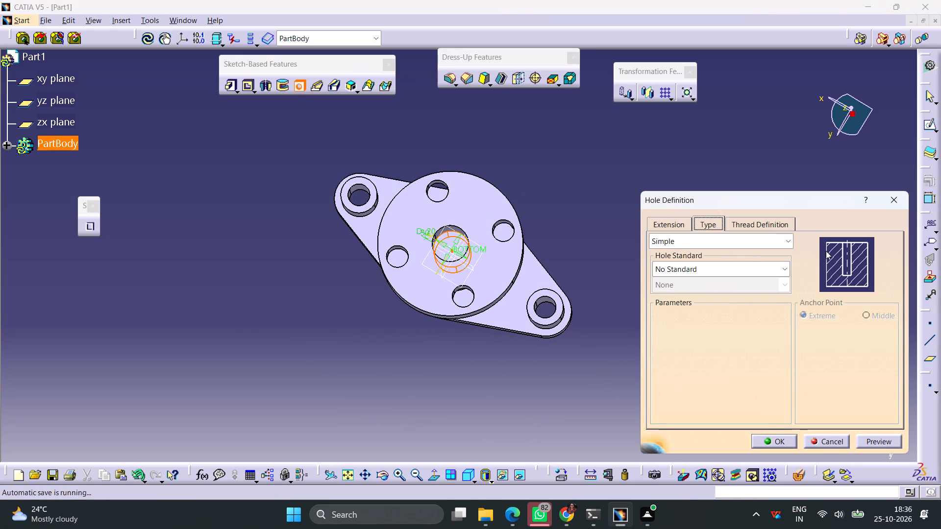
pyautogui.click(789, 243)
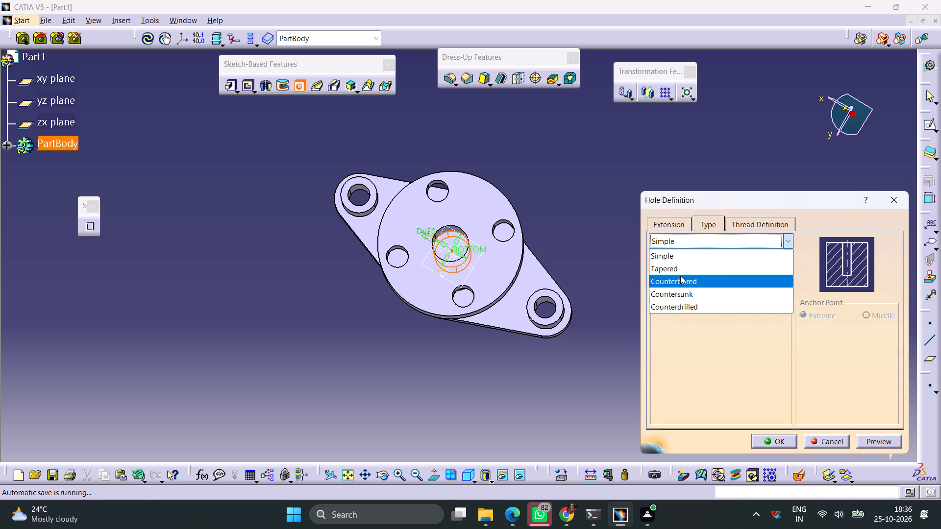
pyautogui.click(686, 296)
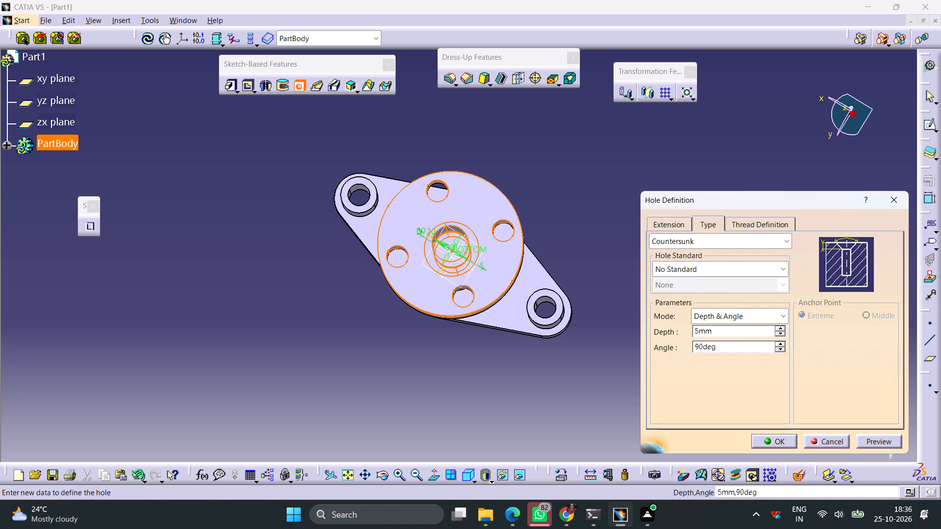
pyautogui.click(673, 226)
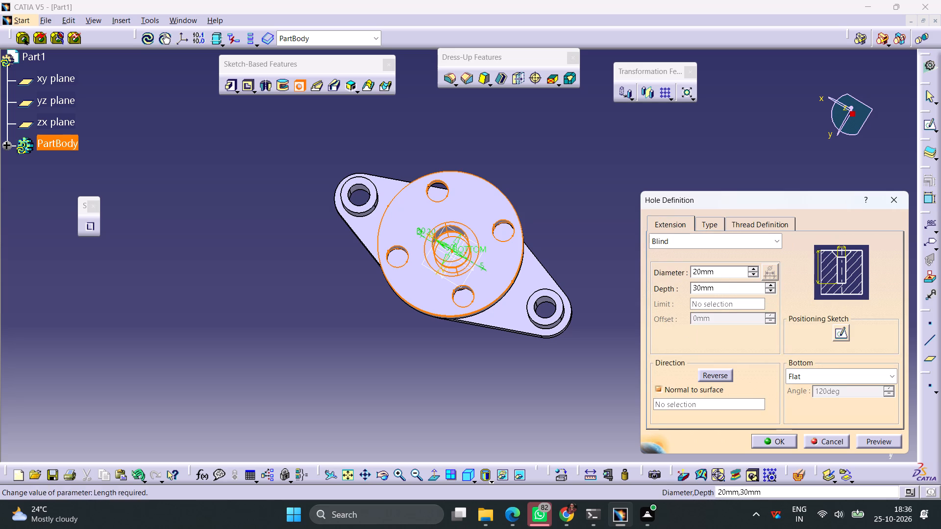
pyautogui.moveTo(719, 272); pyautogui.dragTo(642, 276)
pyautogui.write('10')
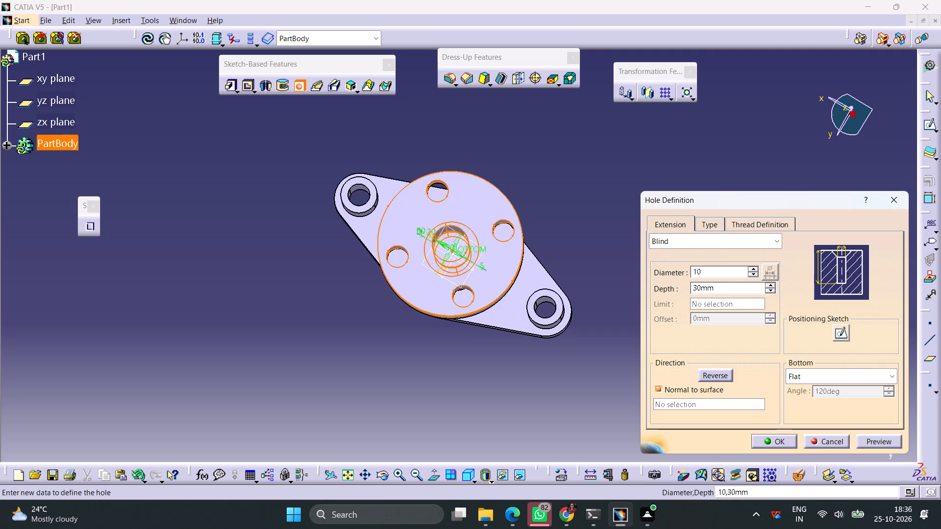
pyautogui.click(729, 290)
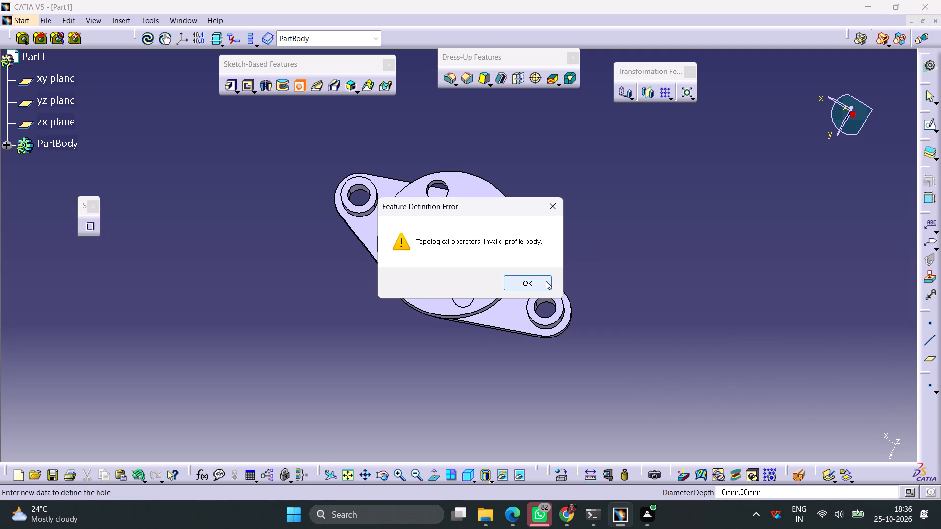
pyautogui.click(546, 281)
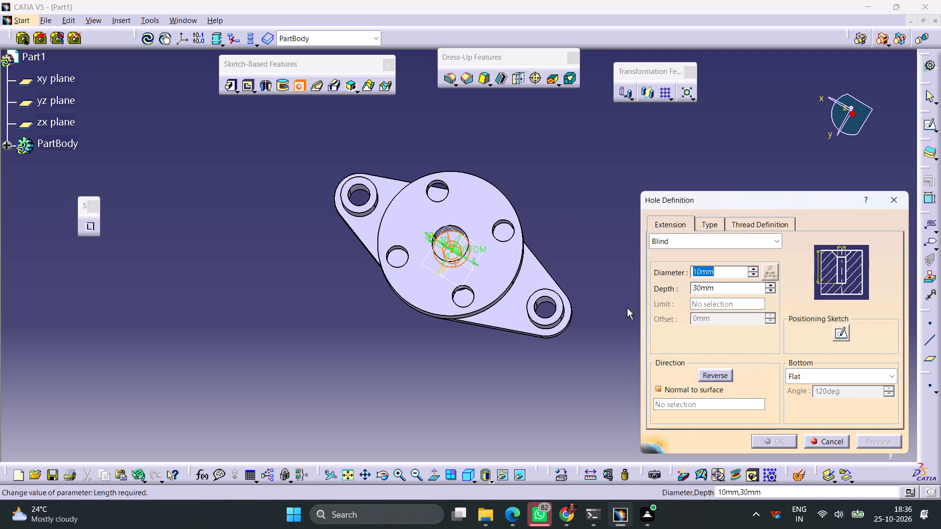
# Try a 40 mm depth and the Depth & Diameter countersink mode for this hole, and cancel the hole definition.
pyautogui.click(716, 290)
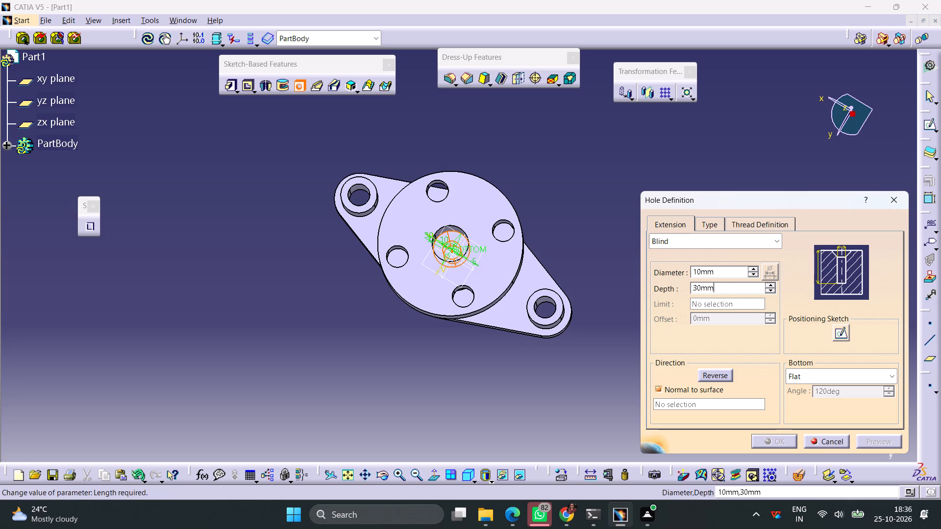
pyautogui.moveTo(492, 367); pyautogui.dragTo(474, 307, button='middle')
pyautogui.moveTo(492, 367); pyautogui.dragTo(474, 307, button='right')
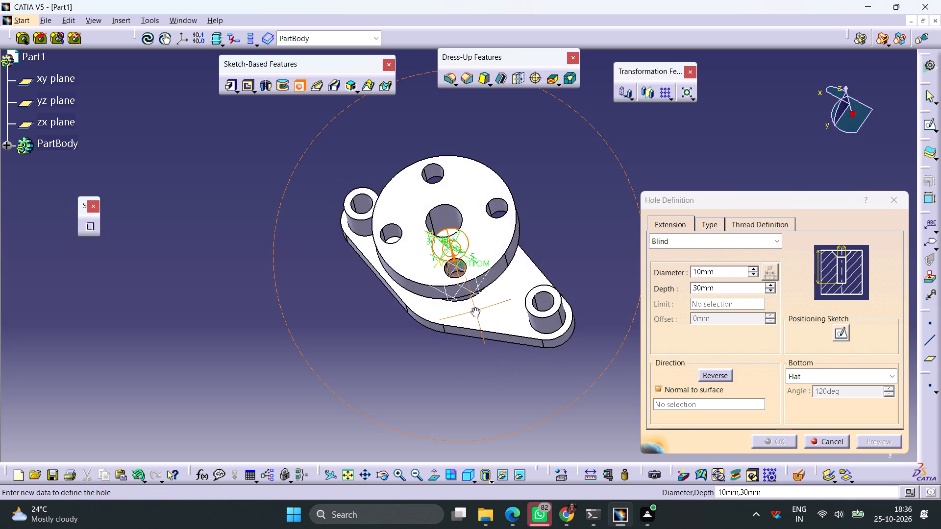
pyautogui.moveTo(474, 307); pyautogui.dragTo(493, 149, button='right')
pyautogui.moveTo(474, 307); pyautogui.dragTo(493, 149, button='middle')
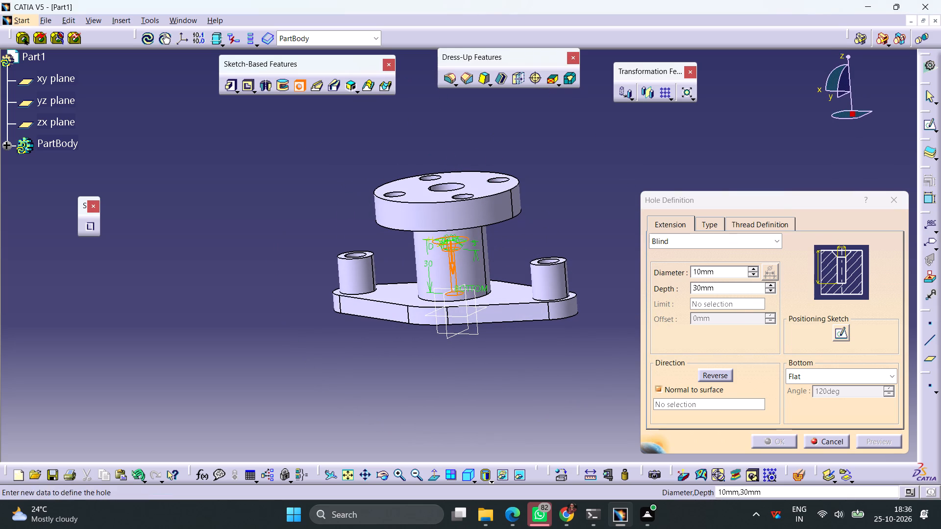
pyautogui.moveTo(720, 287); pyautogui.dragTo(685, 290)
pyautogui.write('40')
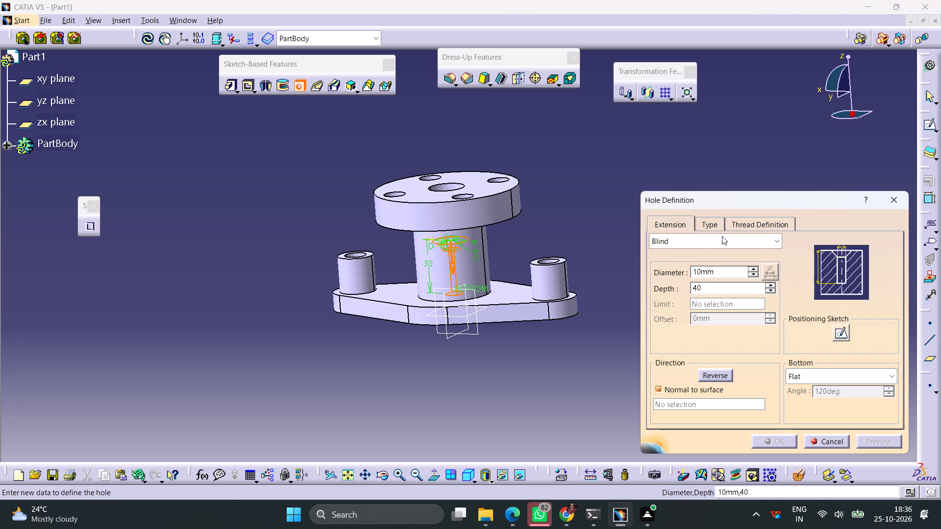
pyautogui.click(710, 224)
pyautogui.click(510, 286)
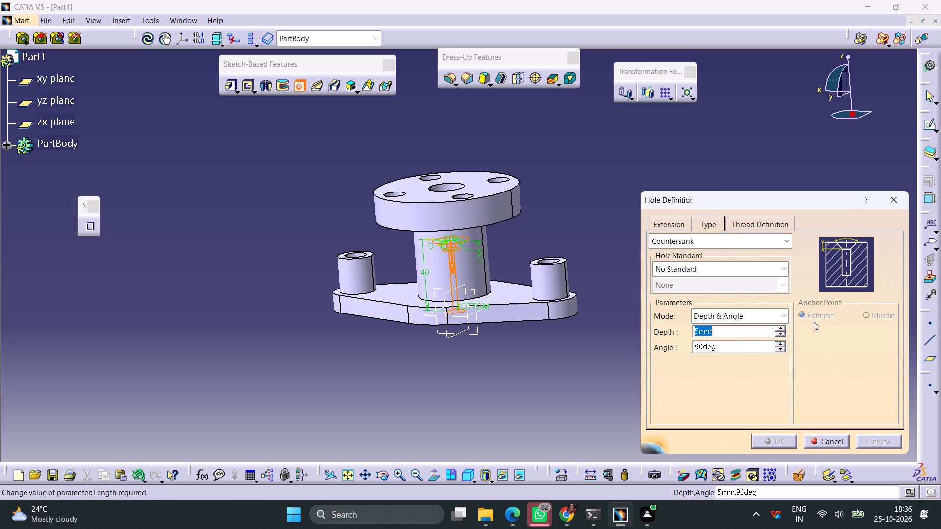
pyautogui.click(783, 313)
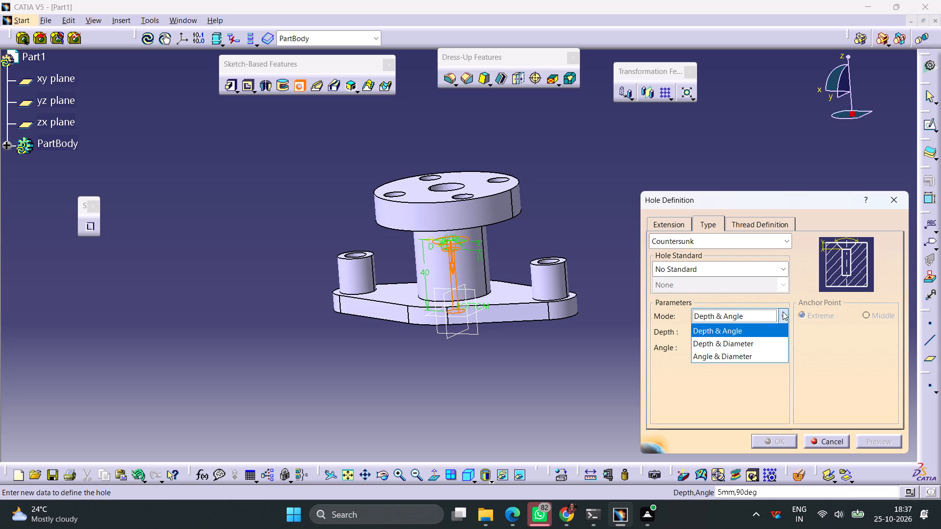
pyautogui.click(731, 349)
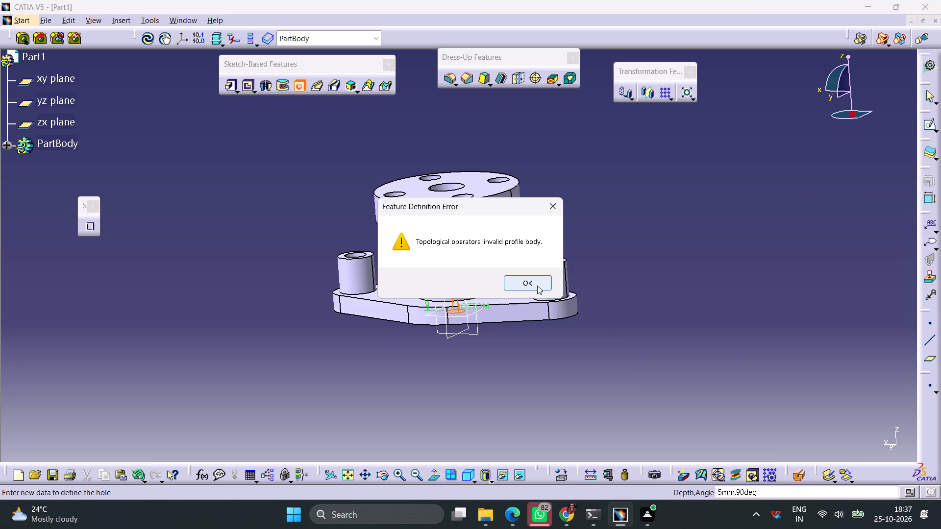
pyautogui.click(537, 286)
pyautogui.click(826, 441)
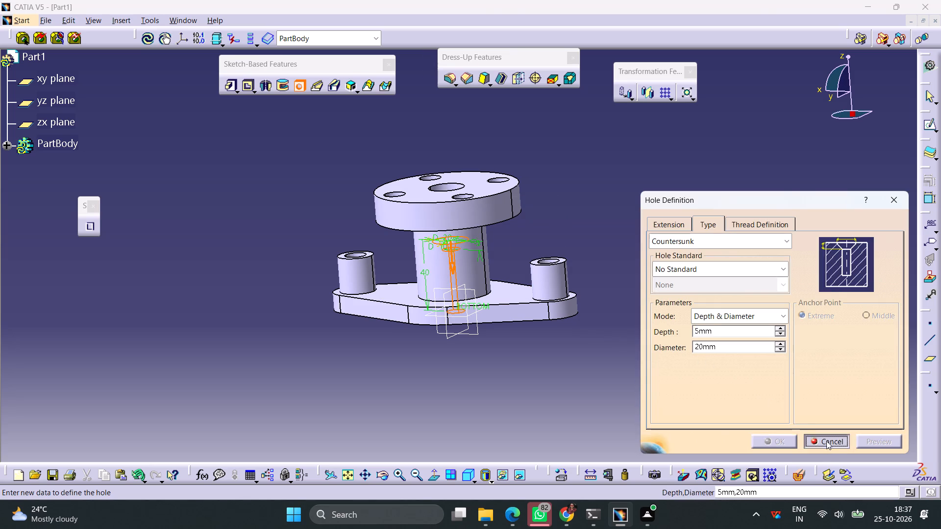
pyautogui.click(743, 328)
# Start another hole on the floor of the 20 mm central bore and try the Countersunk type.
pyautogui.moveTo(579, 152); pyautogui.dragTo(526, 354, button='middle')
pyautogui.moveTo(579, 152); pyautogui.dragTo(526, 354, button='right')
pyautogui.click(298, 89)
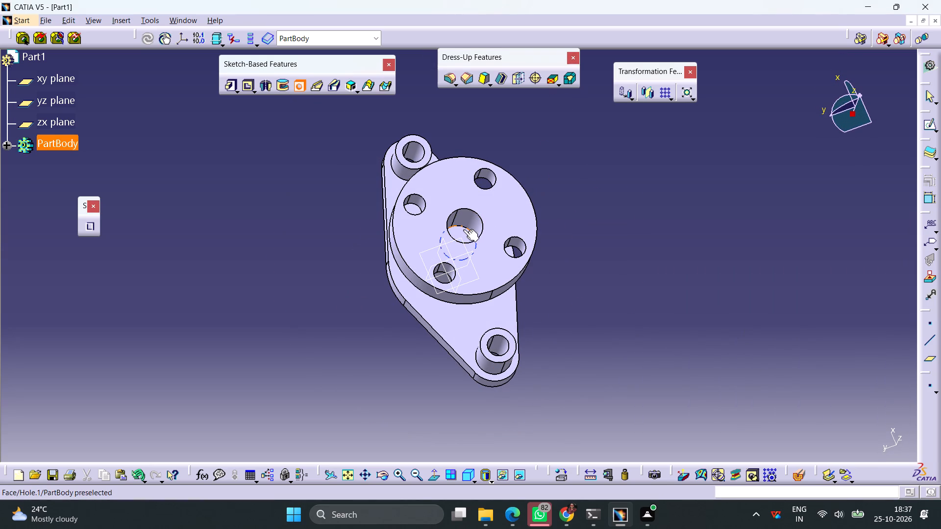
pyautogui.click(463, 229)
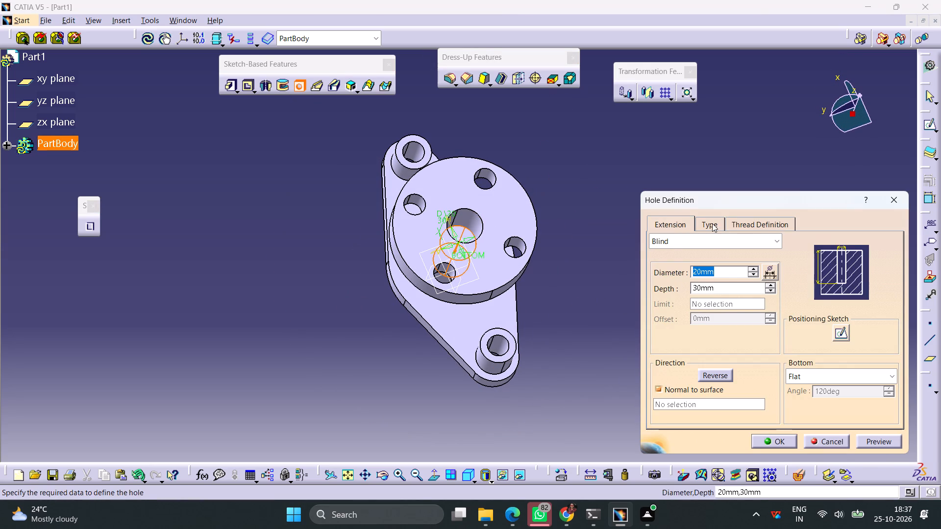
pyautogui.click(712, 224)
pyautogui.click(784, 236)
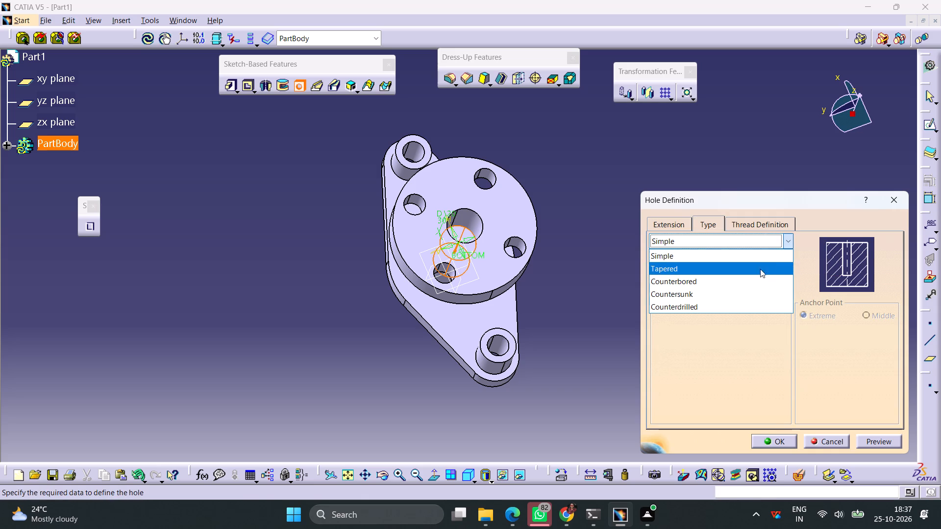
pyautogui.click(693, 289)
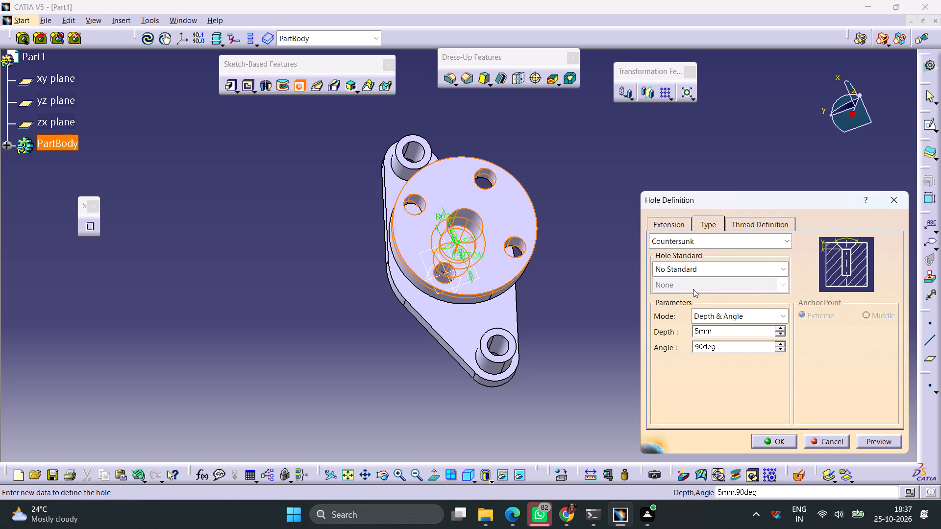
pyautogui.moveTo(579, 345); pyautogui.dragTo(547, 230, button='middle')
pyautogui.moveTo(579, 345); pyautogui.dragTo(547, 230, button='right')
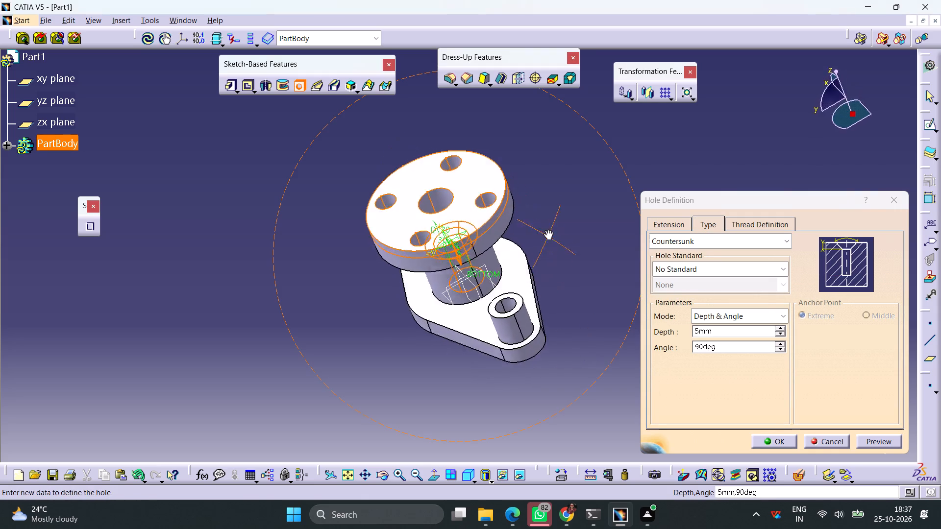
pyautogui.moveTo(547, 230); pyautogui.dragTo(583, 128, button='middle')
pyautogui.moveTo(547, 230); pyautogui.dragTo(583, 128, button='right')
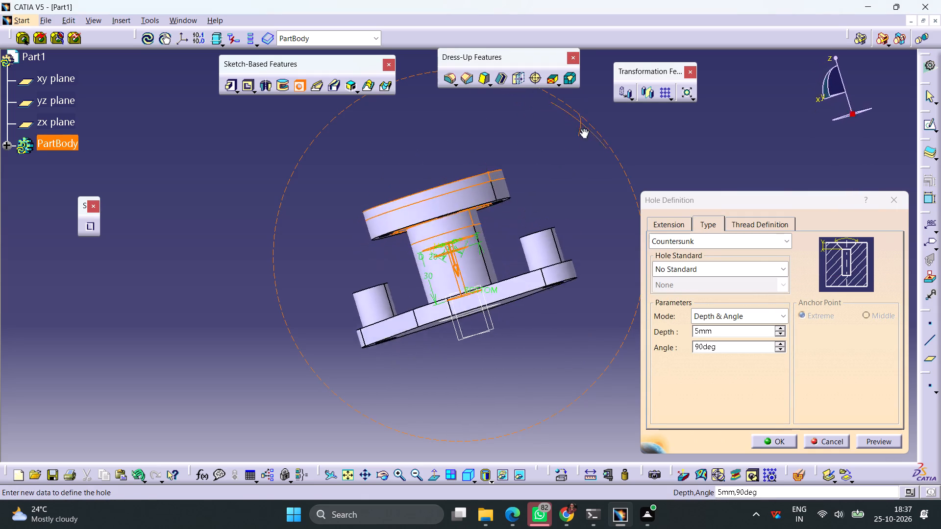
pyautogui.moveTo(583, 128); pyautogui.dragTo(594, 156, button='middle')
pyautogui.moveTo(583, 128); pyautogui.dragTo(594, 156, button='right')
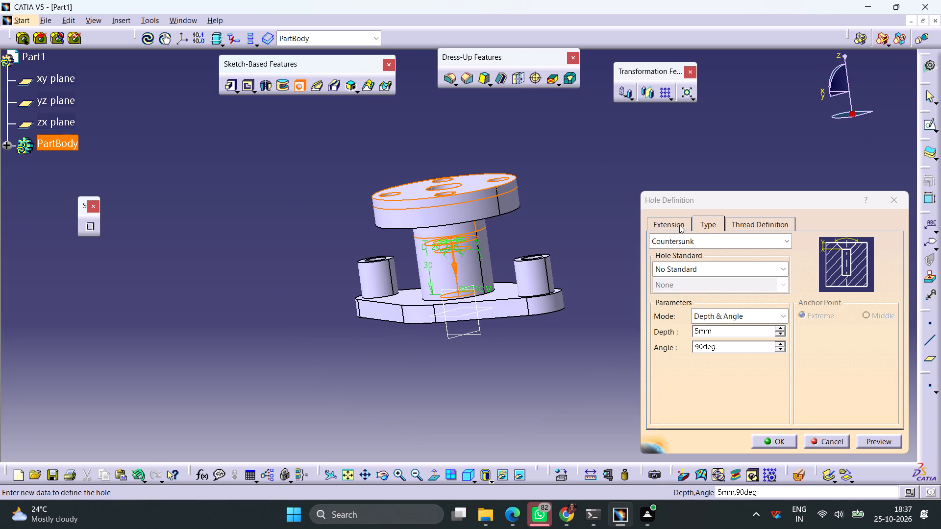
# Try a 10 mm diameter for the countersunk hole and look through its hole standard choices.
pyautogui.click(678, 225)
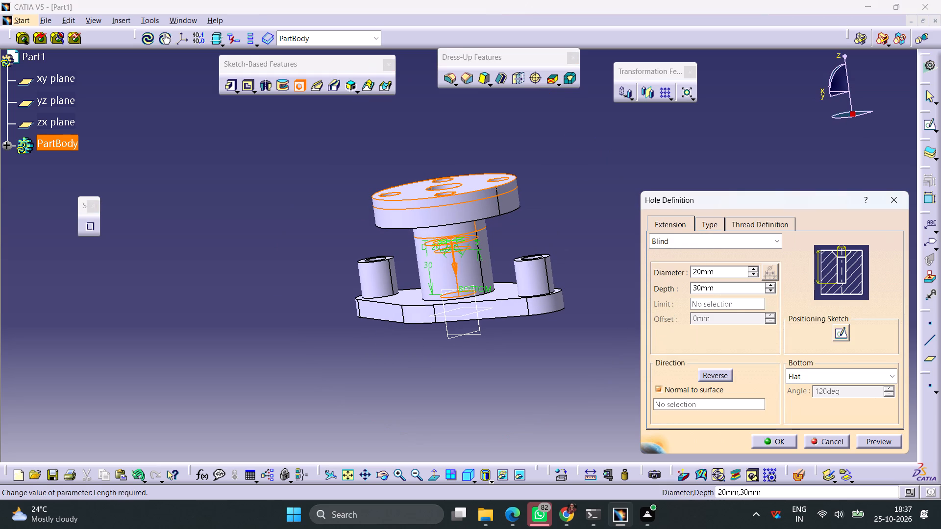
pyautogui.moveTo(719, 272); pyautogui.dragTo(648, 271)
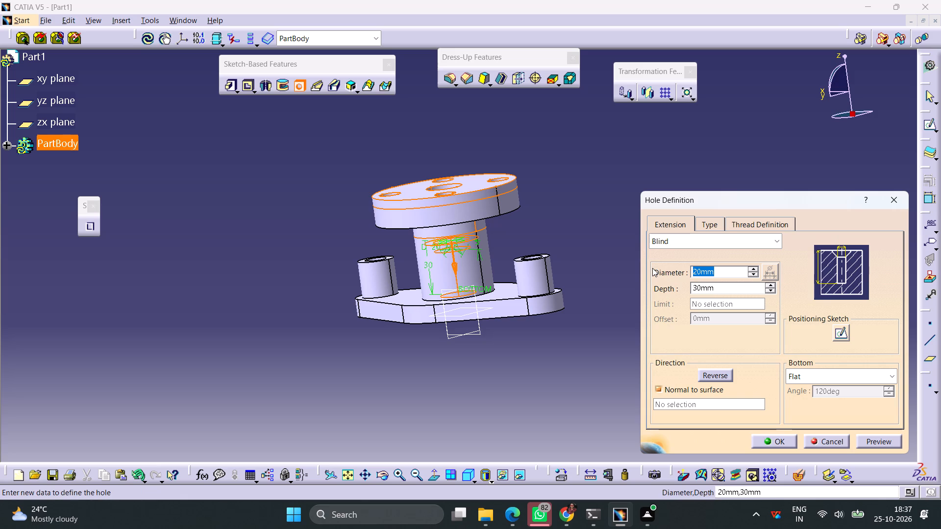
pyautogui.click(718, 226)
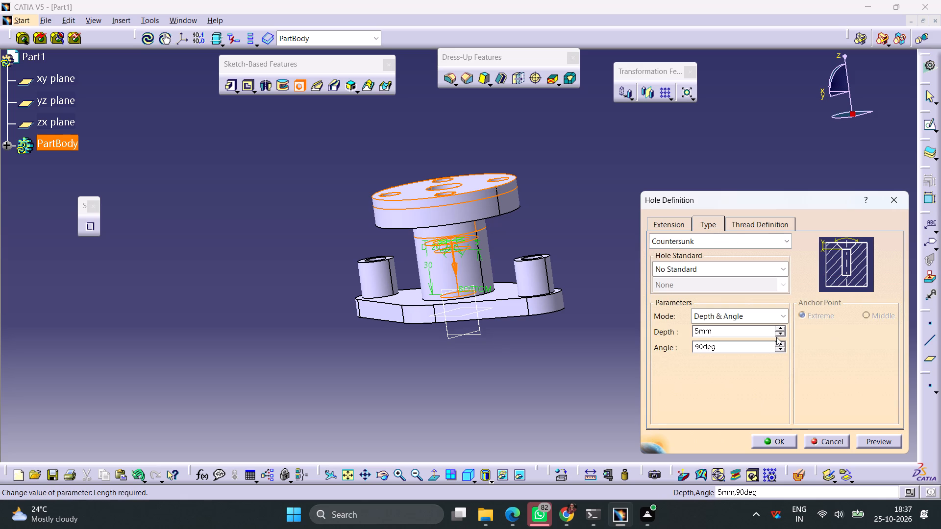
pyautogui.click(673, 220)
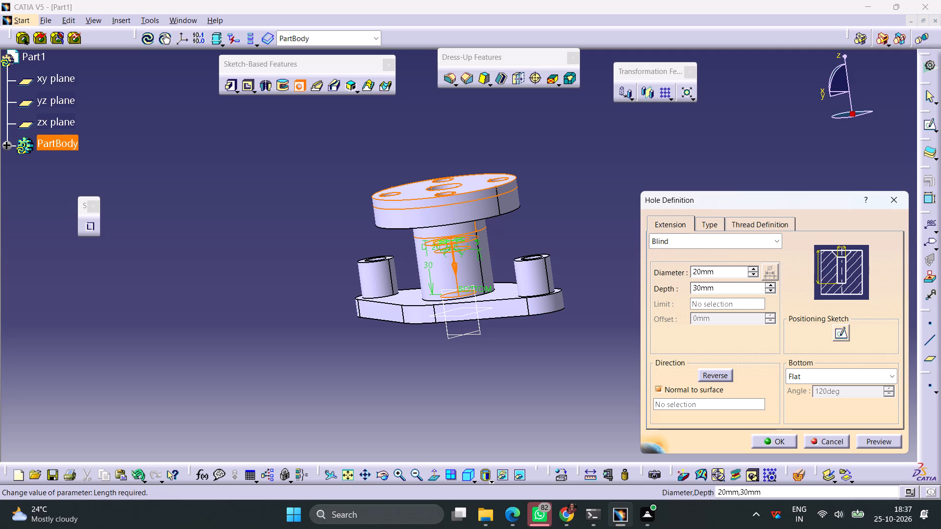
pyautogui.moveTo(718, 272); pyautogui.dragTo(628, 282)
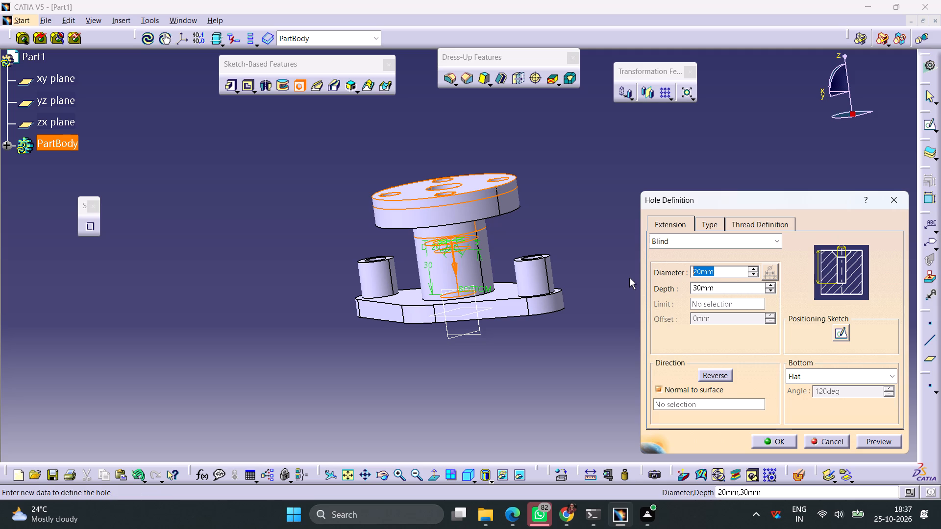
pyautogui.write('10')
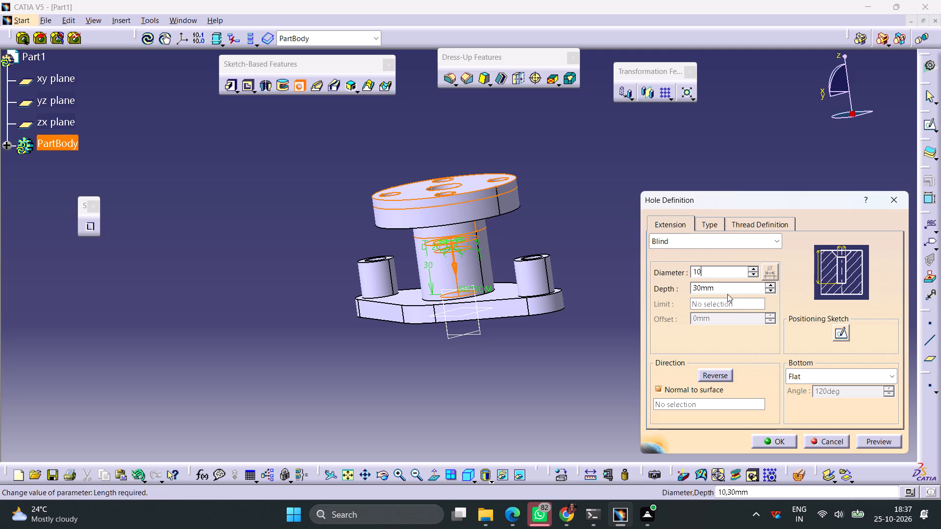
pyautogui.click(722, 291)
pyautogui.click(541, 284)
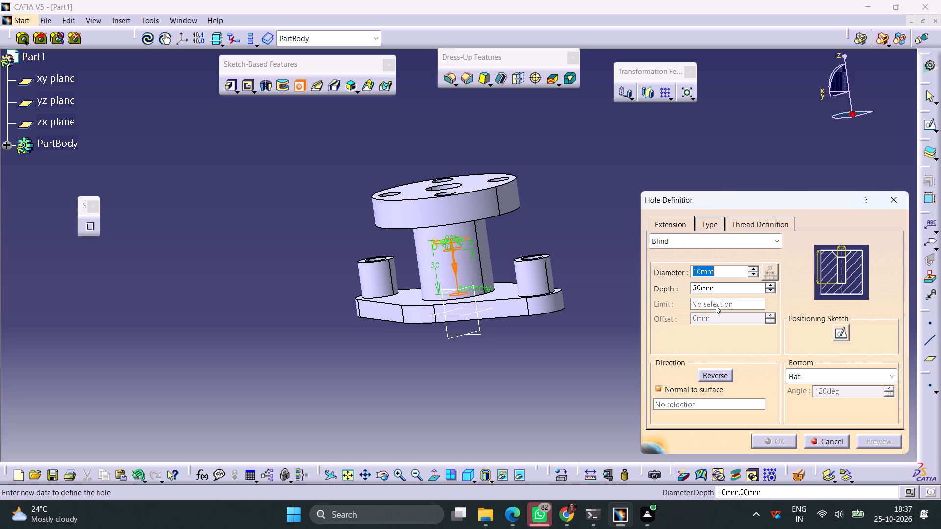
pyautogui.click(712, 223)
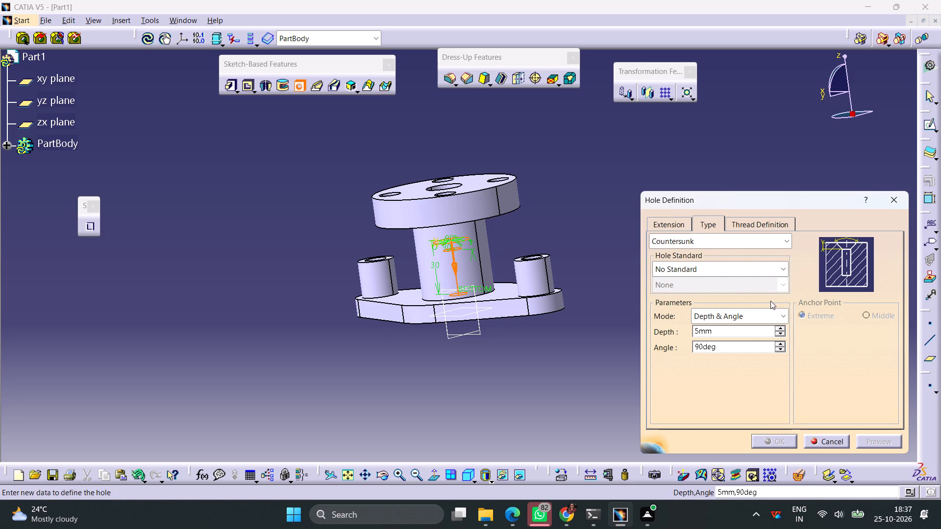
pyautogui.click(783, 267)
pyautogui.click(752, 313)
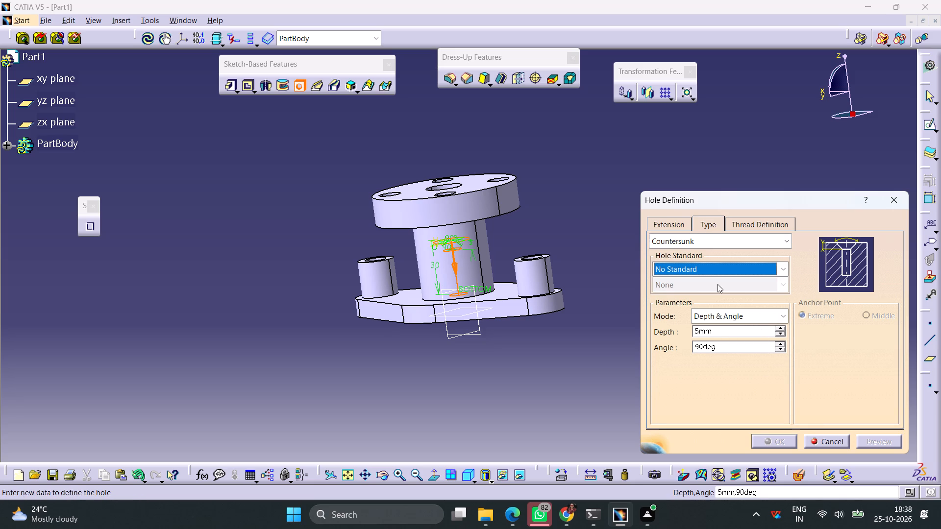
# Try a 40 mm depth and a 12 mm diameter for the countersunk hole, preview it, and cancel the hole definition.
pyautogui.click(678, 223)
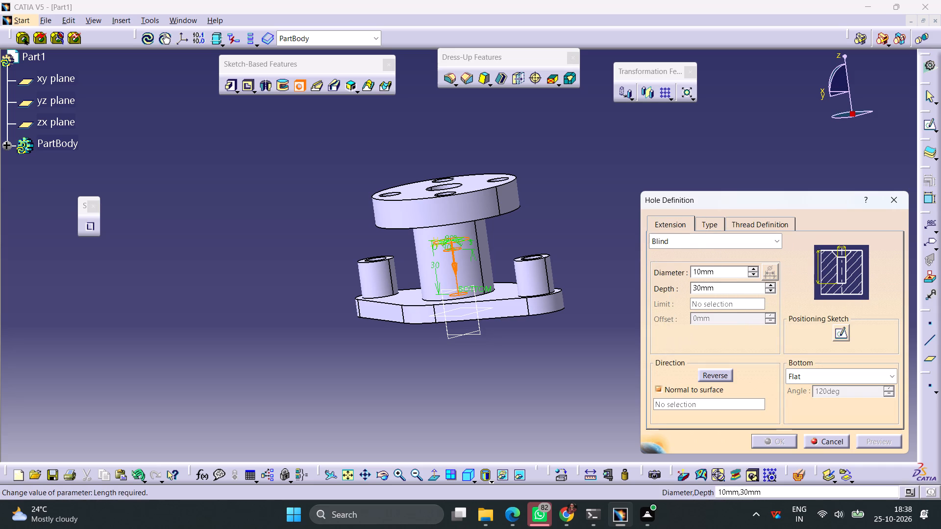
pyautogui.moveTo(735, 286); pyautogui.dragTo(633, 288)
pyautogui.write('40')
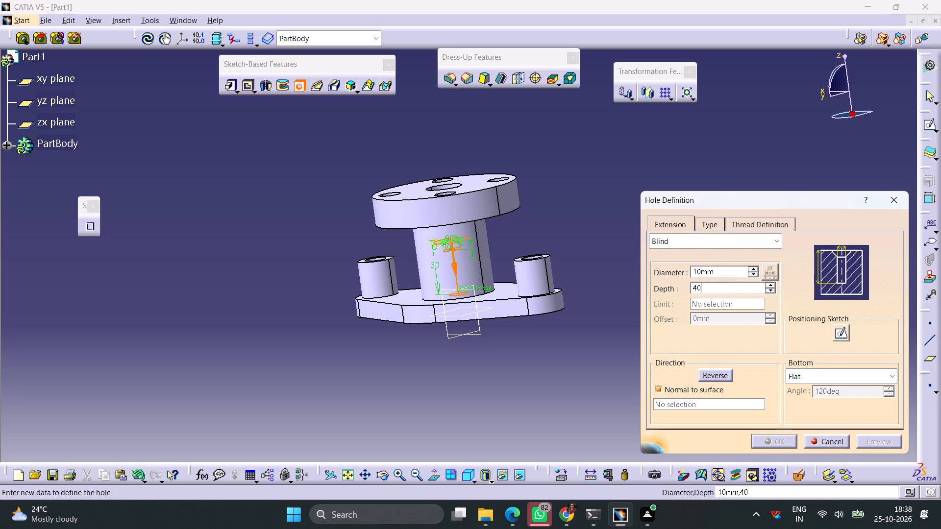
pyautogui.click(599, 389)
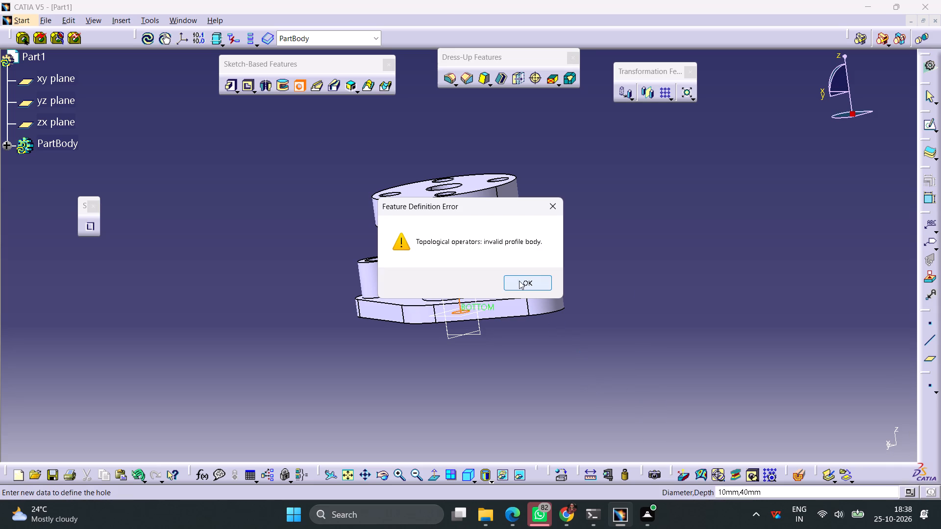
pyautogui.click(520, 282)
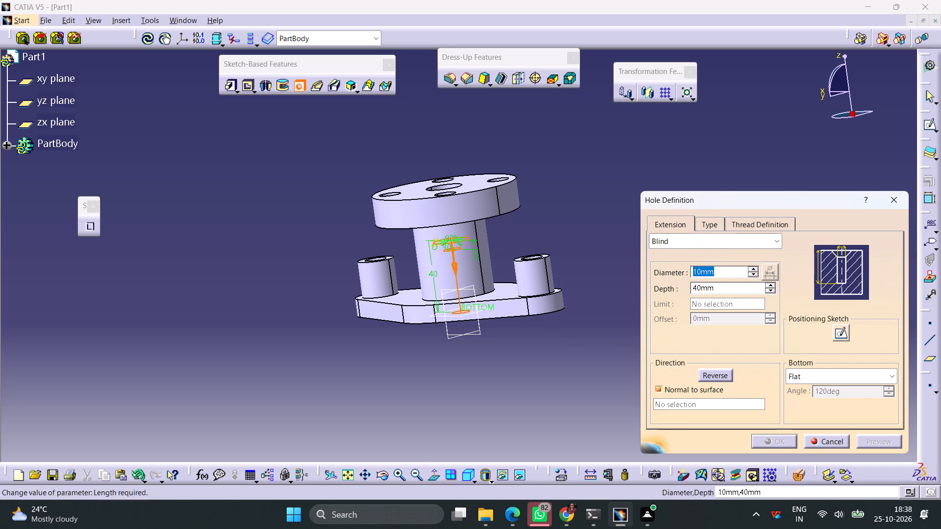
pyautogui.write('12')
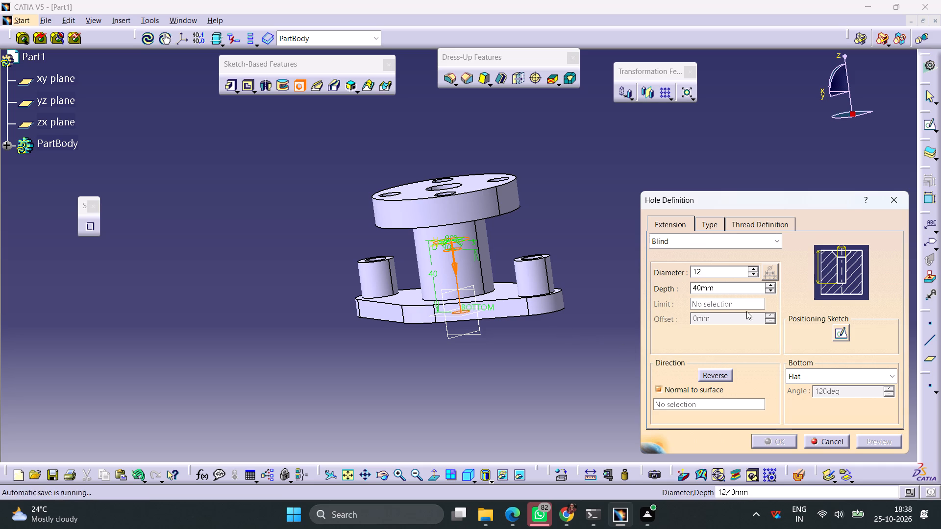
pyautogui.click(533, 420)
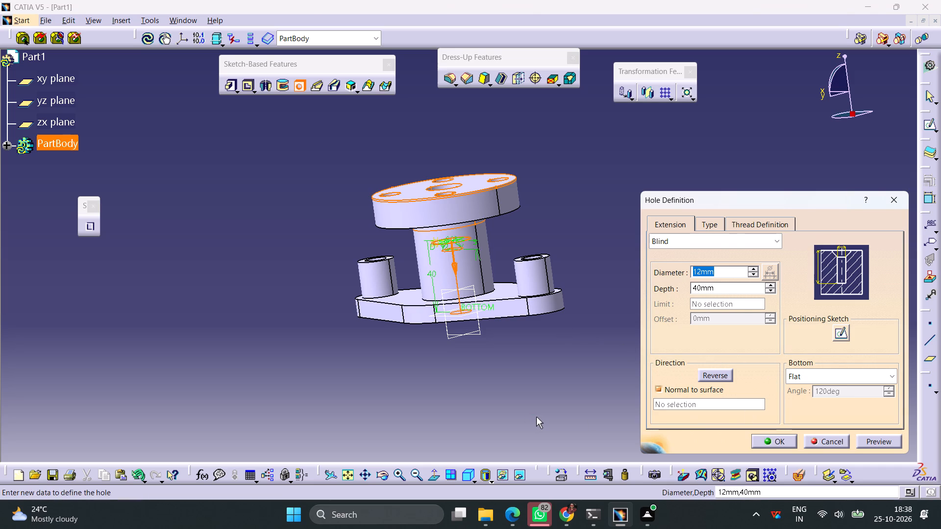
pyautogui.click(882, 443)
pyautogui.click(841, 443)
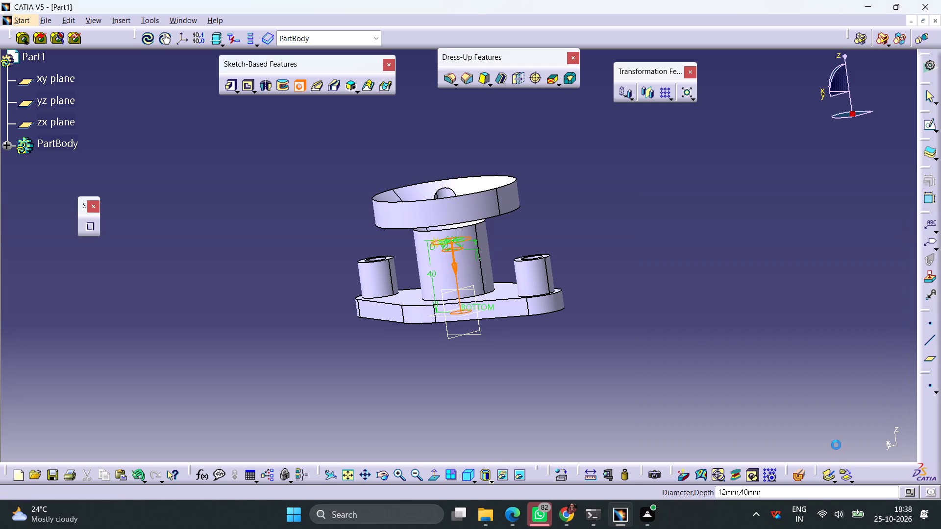
# Create a reference plane offset 30 mm from the upper flange's top face, with the direction reversed down into the part.
pyautogui.moveTo(648, 237); pyautogui.dragTo(600, 339, button='middle')
pyautogui.moveTo(648, 237); pyautogui.dragTo(600, 339, button='right')
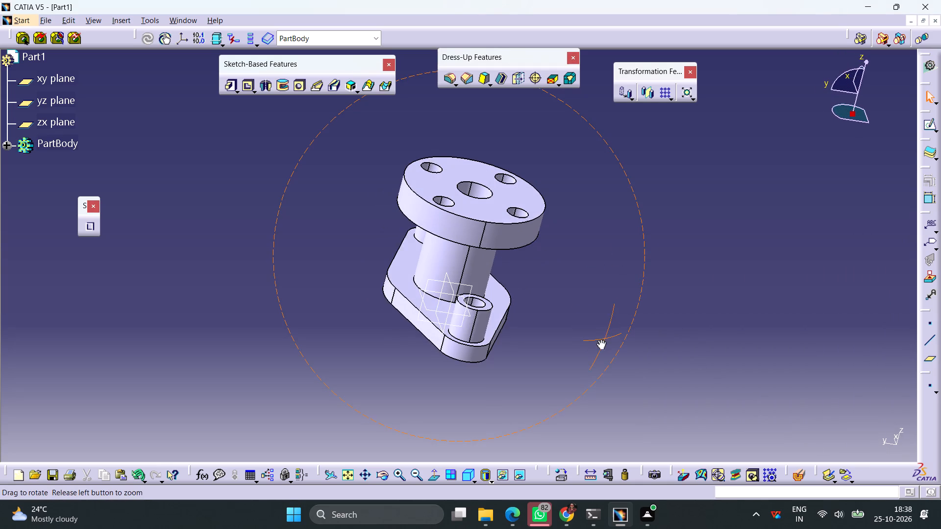
pyautogui.moveTo(600, 339); pyautogui.dragTo(601, 338, button='right')
pyautogui.moveTo(600, 339); pyautogui.dragTo(601, 338, button='middle')
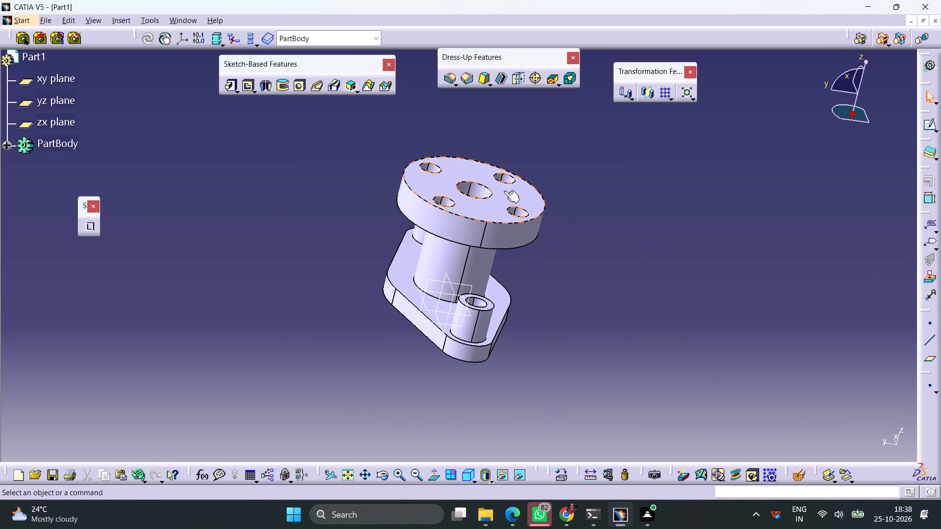
pyautogui.click(504, 191)
pyautogui.click(926, 358)
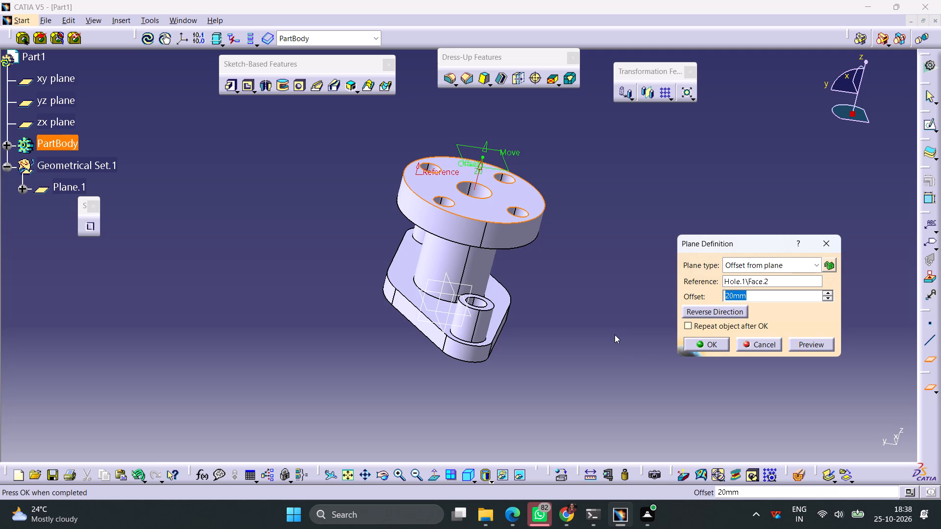
pyautogui.write('30')
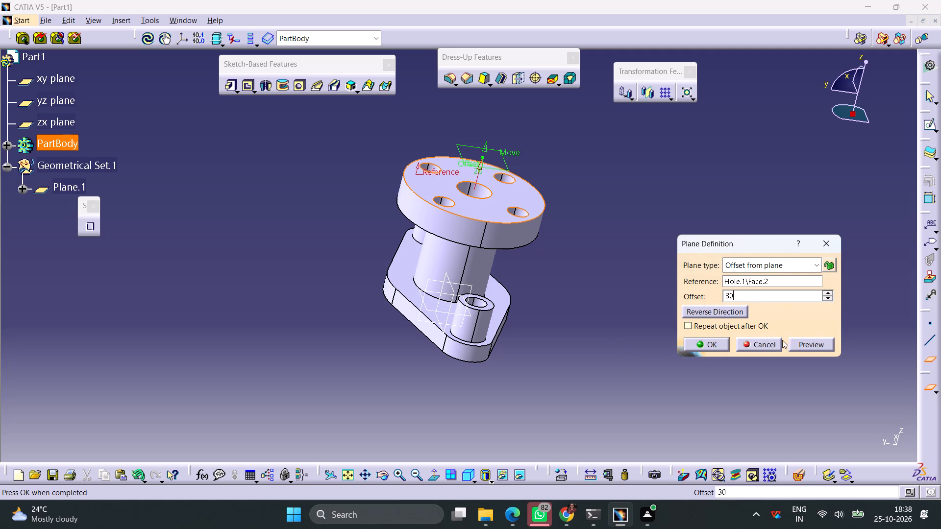
pyautogui.click(717, 311)
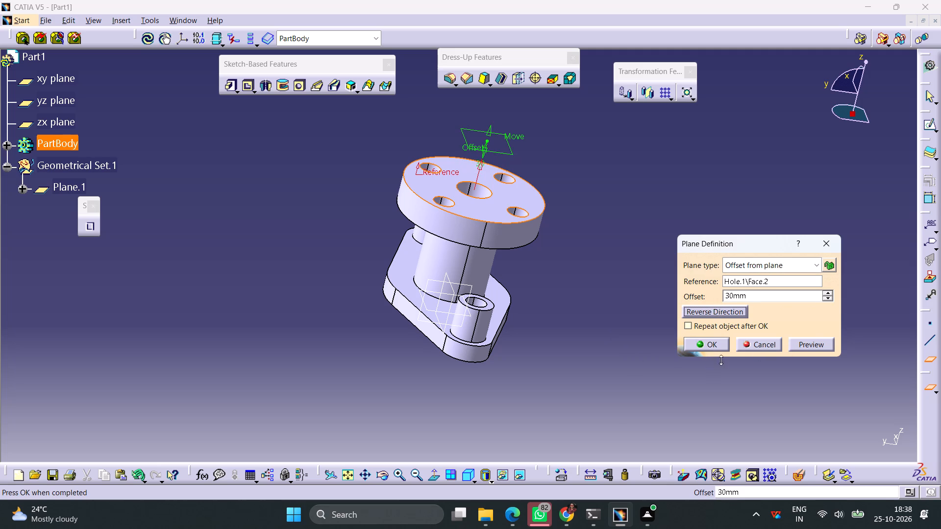
pyautogui.click(714, 344)
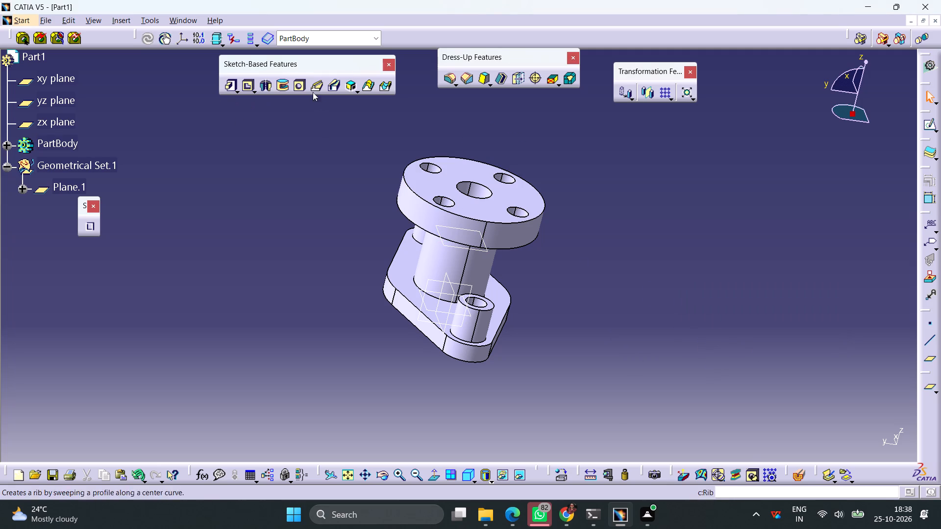
# Start a hole on the reference plane inside the central column and open its positioning sketch.
pyautogui.click(301, 90)
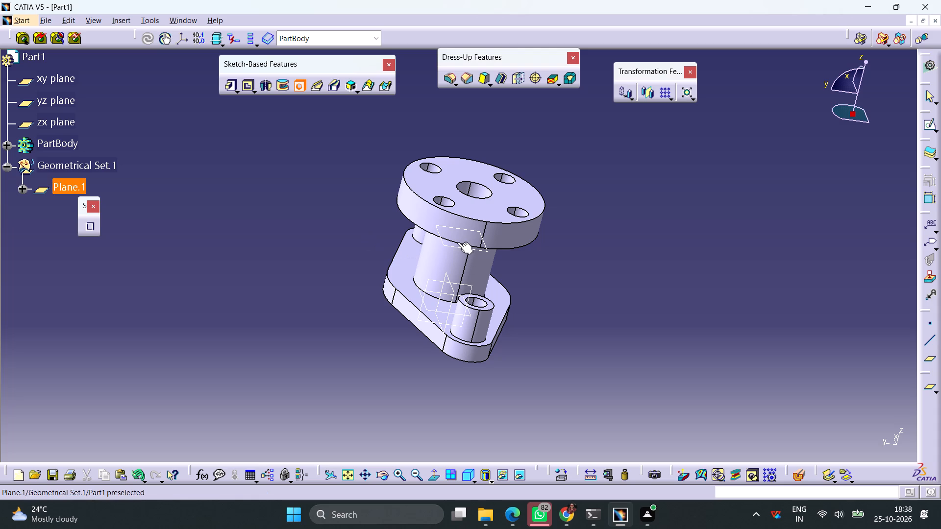
pyautogui.click(454, 247)
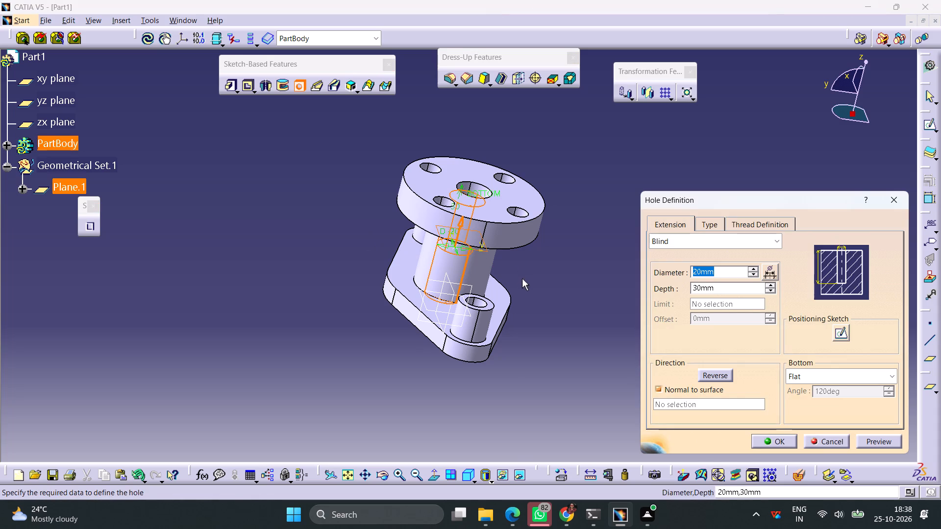
pyautogui.moveTo(561, 268); pyautogui.dragTo(406, 322, button='middle')
pyautogui.moveTo(561, 269); pyautogui.dragTo(406, 322, button='right')
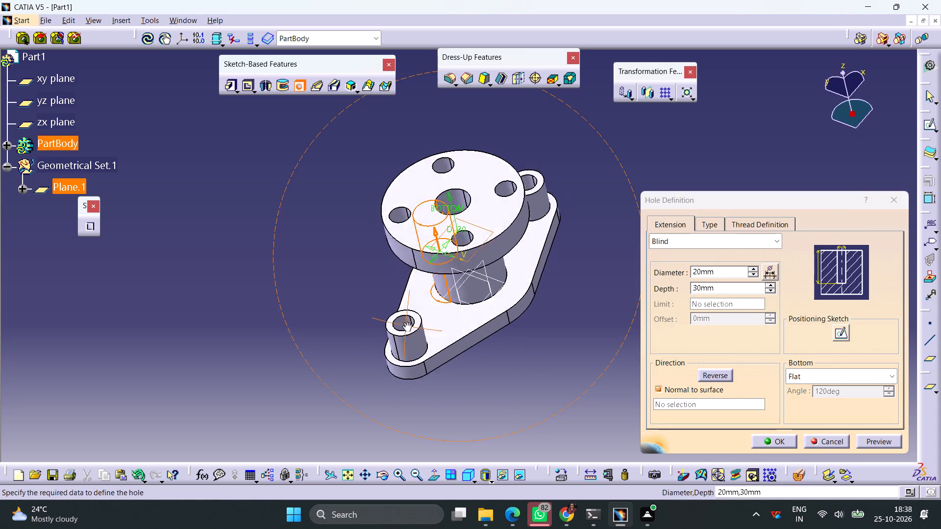
pyautogui.moveTo(406, 322); pyautogui.dragTo(471, 208, button='middle')
pyautogui.moveTo(406, 322); pyautogui.dragTo(471, 208, button='right')
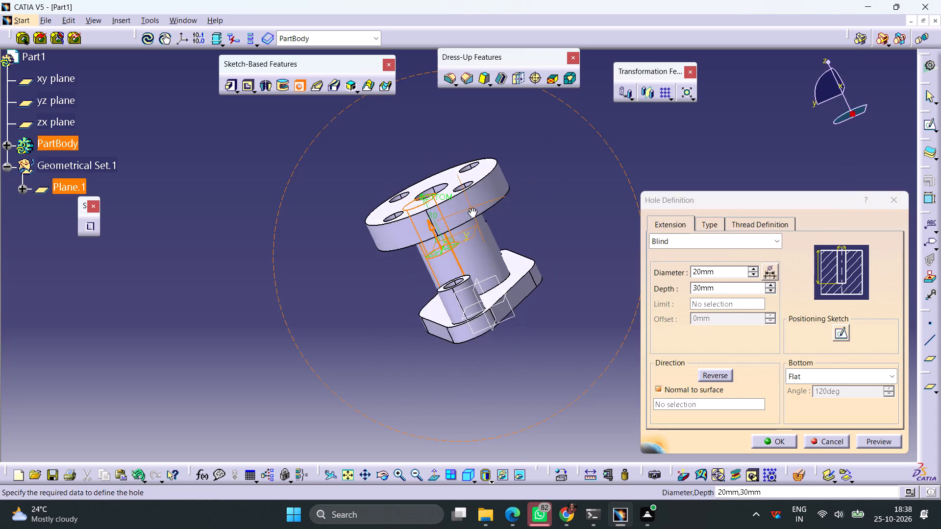
pyautogui.moveTo(471, 208); pyautogui.dragTo(524, 208, button='right')
pyautogui.moveTo(471, 208); pyautogui.dragTo(524, 208, button='middle')
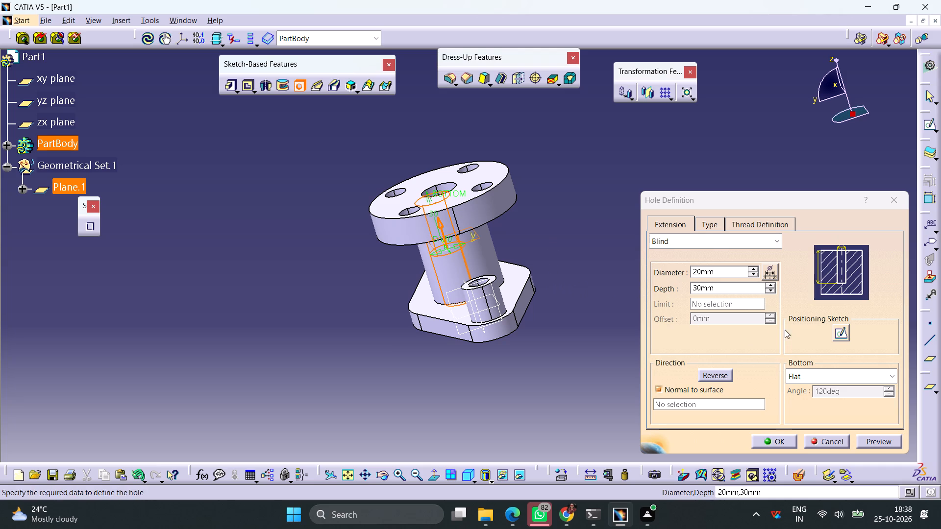
pyautogui.click(842, 337)
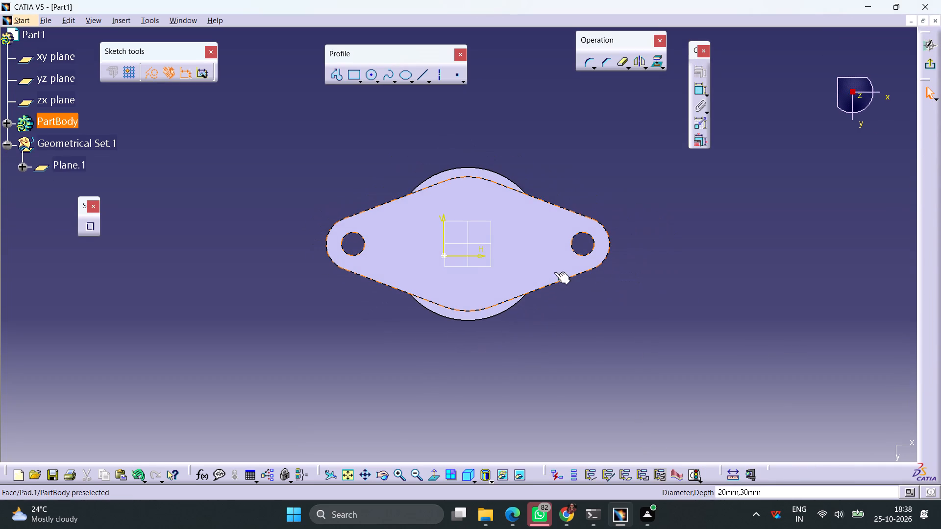
# Move the hole's centre point away from the sketch origin and view the sketch normal to its plane.
pyautogui.moveTo(444, 255); pyautogui.dragTo(462, 246)
pyautogui.moveTo(443, 257); pyautogui.dragTo(443, 260)
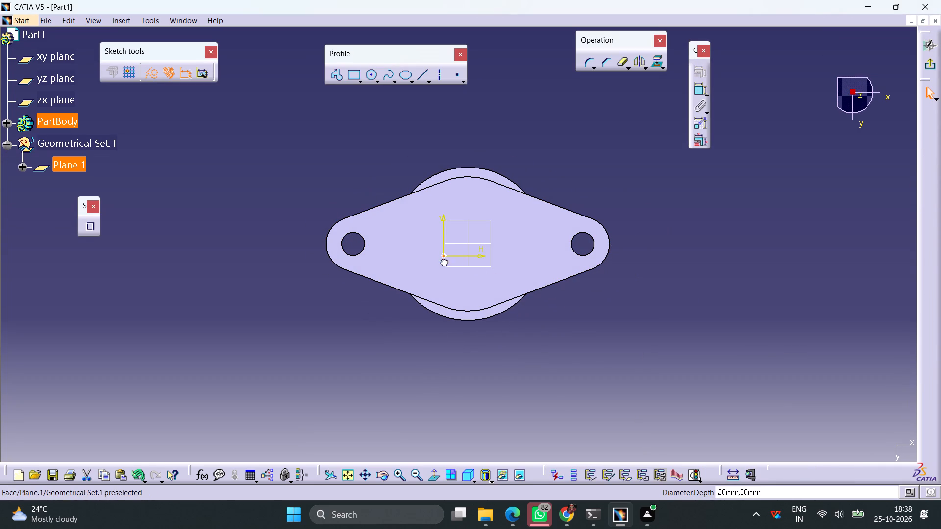
pyautogui.moveTo(443, 260); pyautogui.dragTo(441, 269)
pyautogui.moveTo(457, 265); pyautogui.dragTo(416, 267, button='middle')
pyautogui.moveTo(450, 265); pyautogui.dragTo(416, 267, button='right')
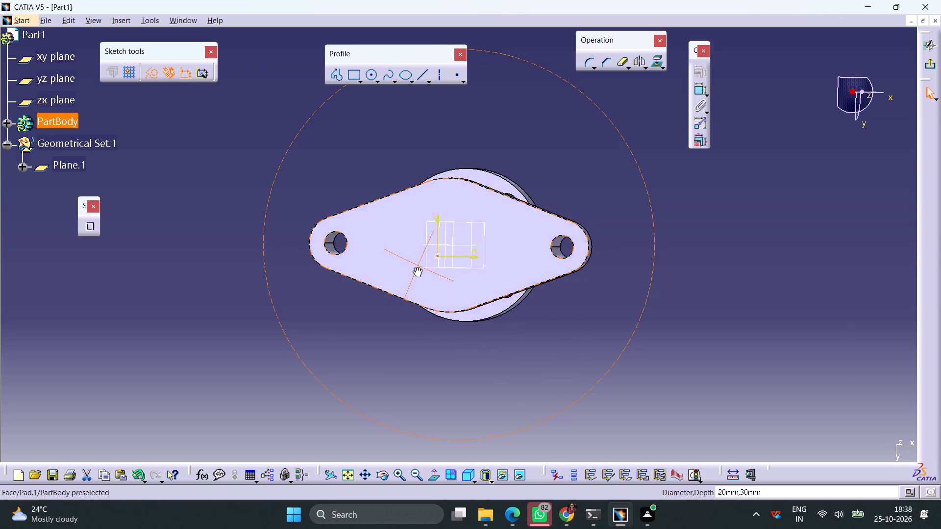
pyautogui.moveTo(416, 267); pyautogui.dragTo(437, 389, button='right')
pyautogui.moveTo(416, 267); pyautogui.dragTo(437, 385, button='middle')
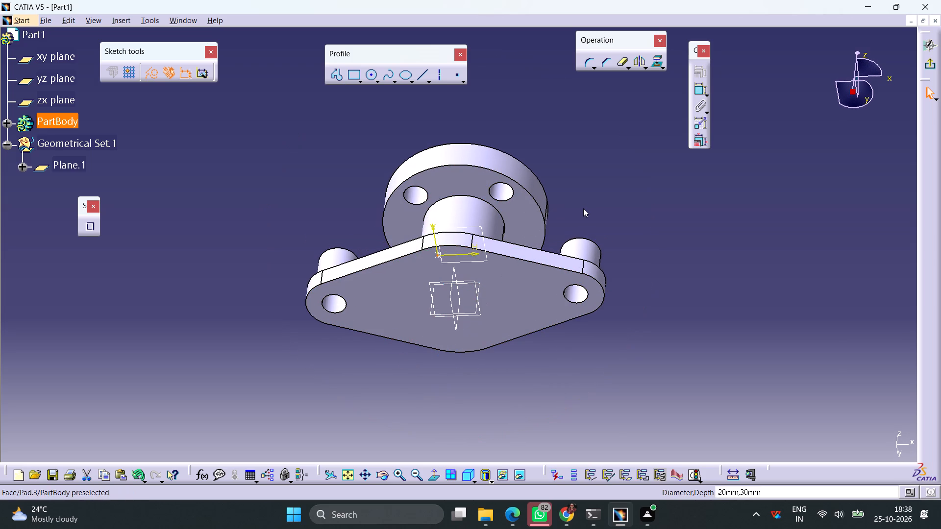
pyautogui.moveTo(583, 208); pyautogui.dragTo(573, 290, button='middle')
pyautogui.moveTo(583, 209); pyautogui.dragTo(573, 290, button='right')
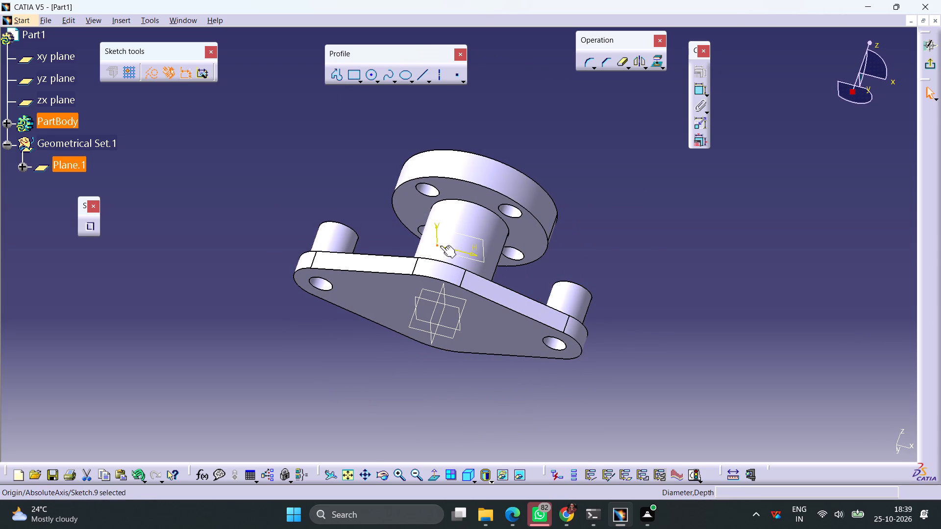
pyautogui.moveTo(436, 243); pyautogui.dragTo(454, 248)
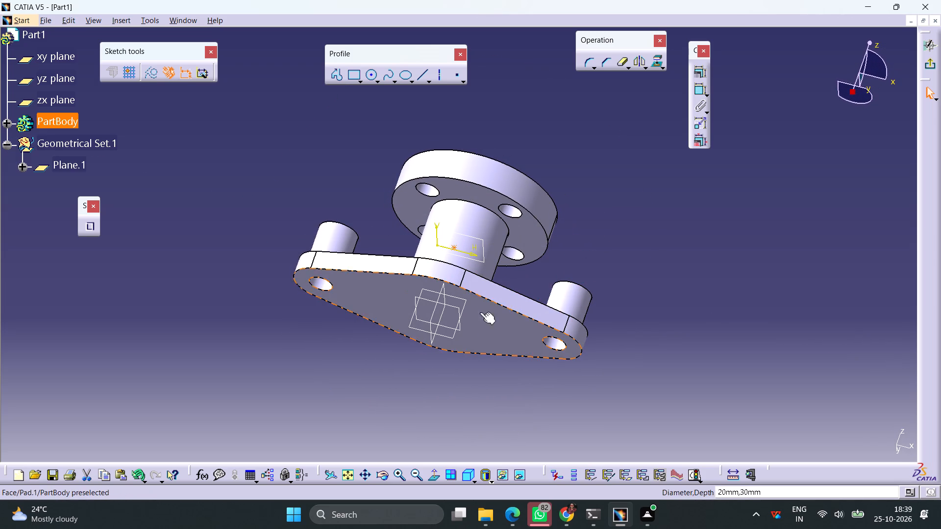
pyautogui.click(436, 471)
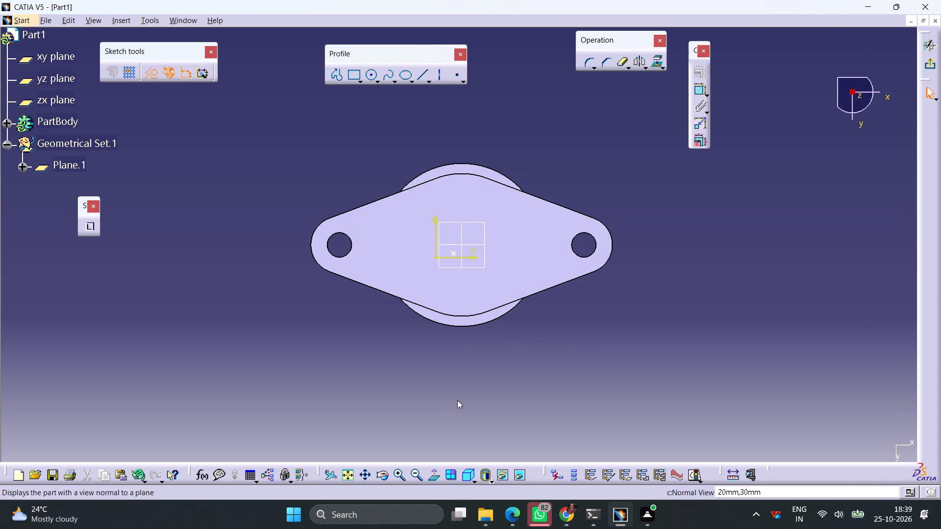
# Centre the hole by making its point coincident with the zx and yz planes, and exit the positioning sketch.
pyautogui.click(453, 254)
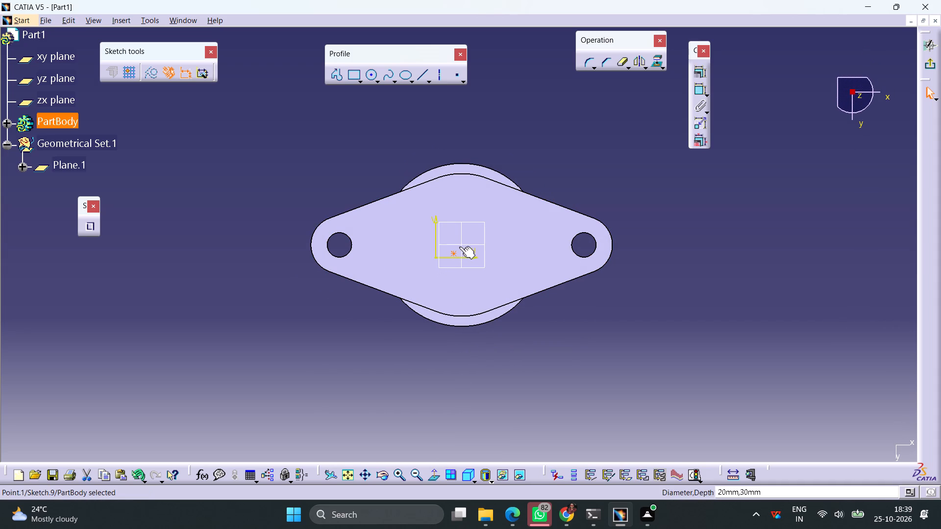
pyautogui.keyDown('ctrl'); pyautogui.click(461, 245); pyautogui.keyUp('ctrl')
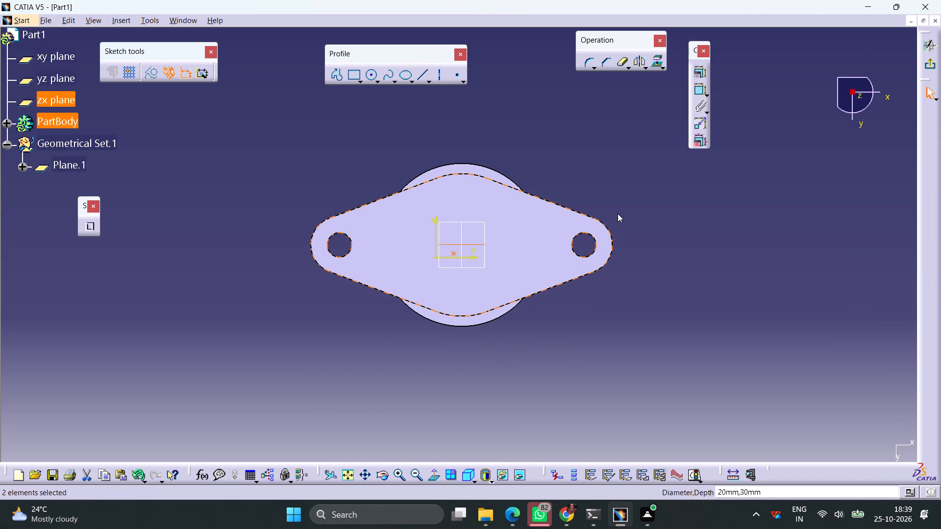
pyautogui.click(697, 75)
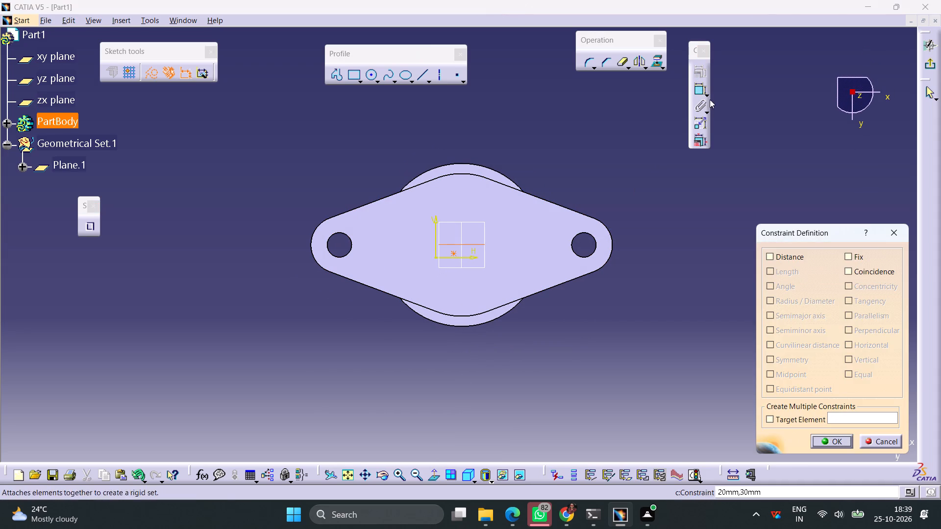
pyautogui.click(871, 273)
pyautogui.click(831, 444)
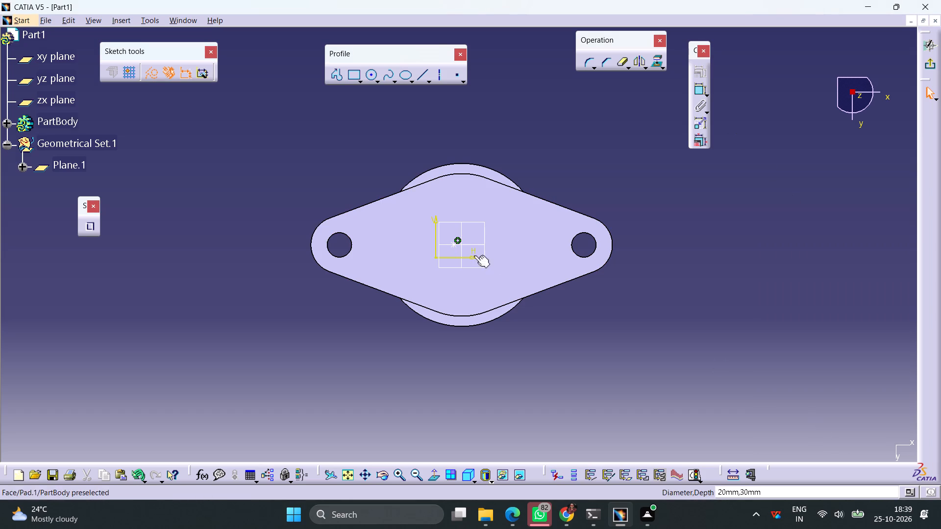
pyautogui.click(452, 245)
pyautogui.keyDown('ctrl'); pyautogui.click(461, 235); pyautogui.keyUp('ctrl')
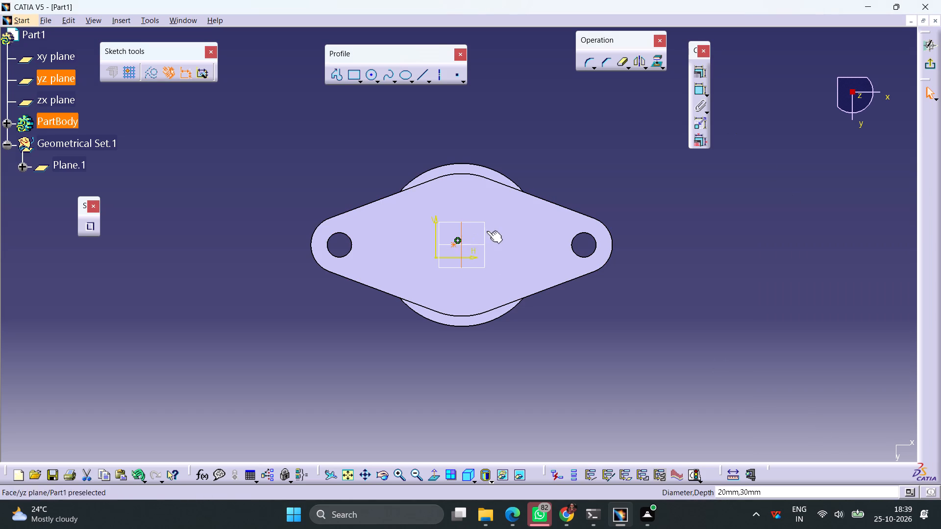
pyautogui.click(700, 70)
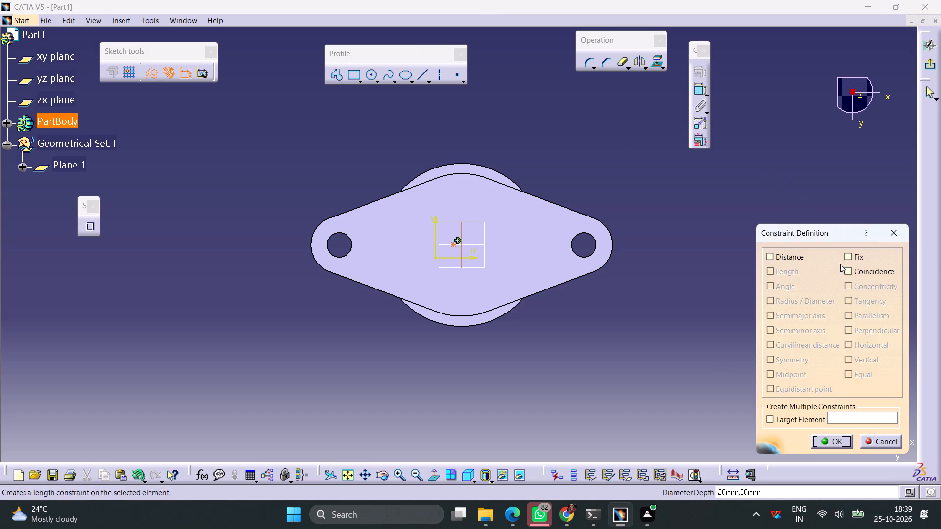
pyautogui.click(850, 269)
pyautogui.click(834, 437)
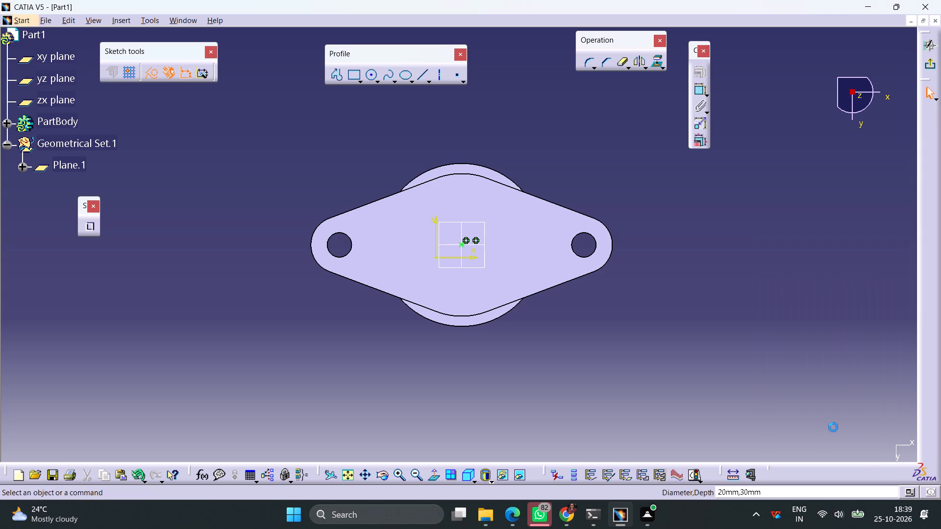
pyautogui.click(926, 67)
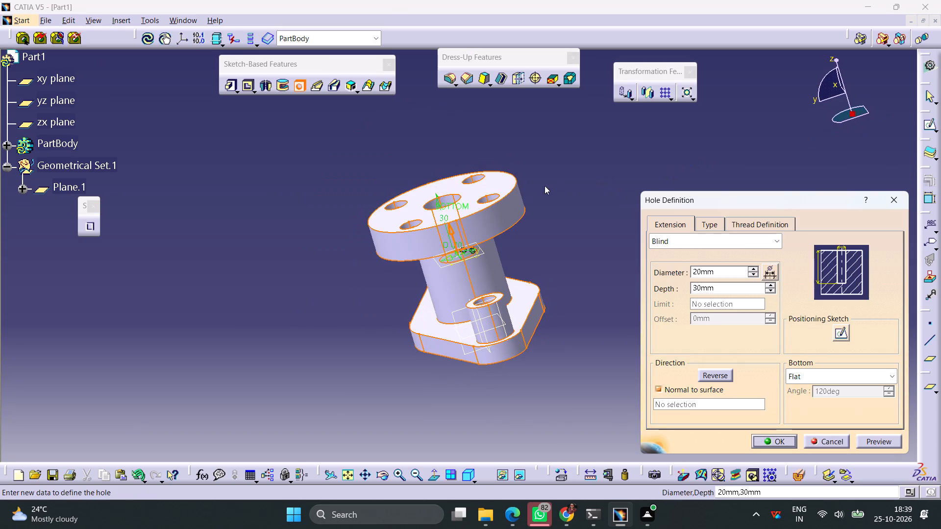
# Reverse the hole direction down towards the base, set its diameter to 10 mm and depth to 40 mm, and preview it.
pyautogui.click(710, 378)
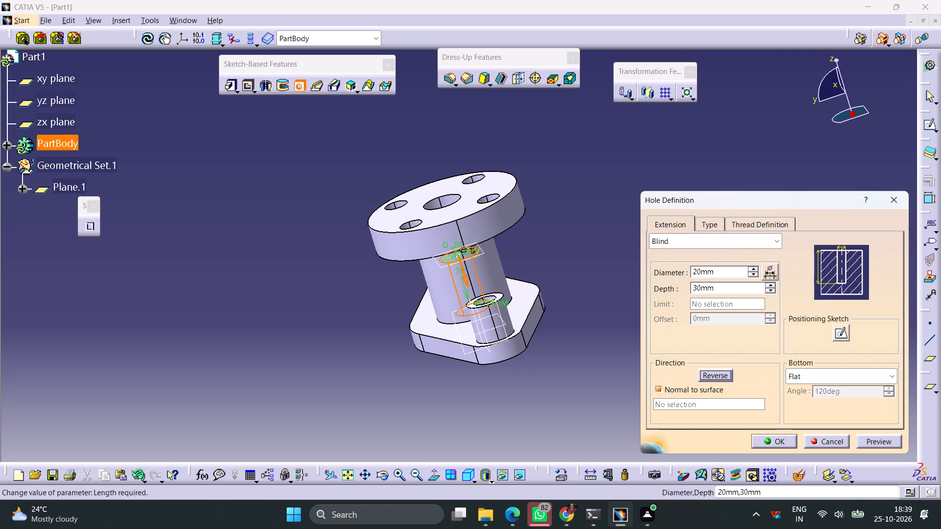
pyautogui.moveTo(717, 273); pyautogui.dragTo(688, 270)
pyautogui.write('10')
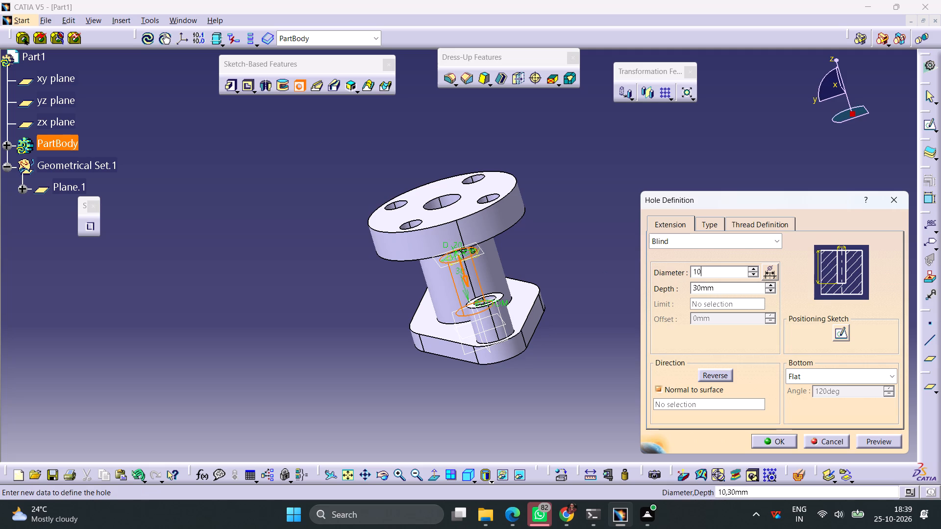
pyautogui.click(863, 437)
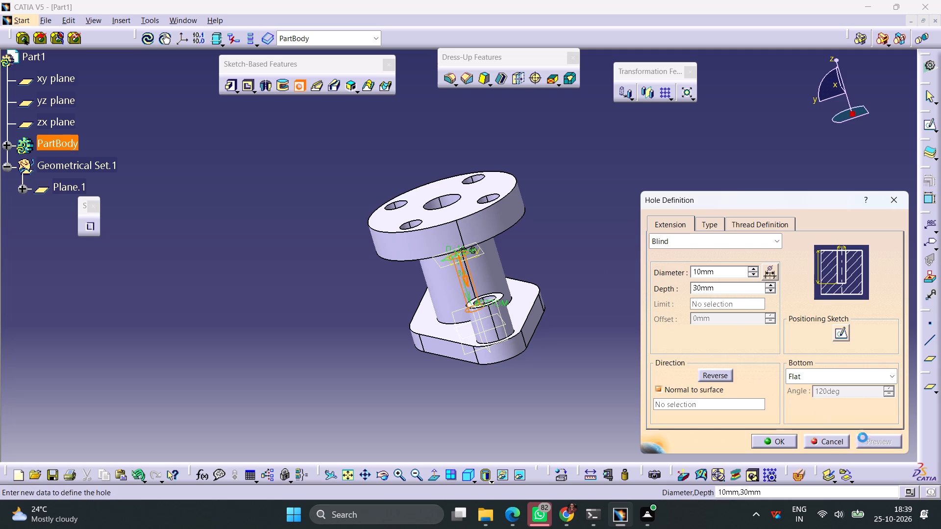
pyautogui.moveTo(723, 289); pyautogui.dragTo(645, 293)
pyautogui.write('40')
pyautogui.click(591, 378)
pyautogui.moveTo(414, 386); pyautogui.dragTo(411, 289, button='middle')
pyautogui.moveTo(413, 386); pyautogui.dragTo(411, 289, button='right')
pyautogui.click(876, 445)
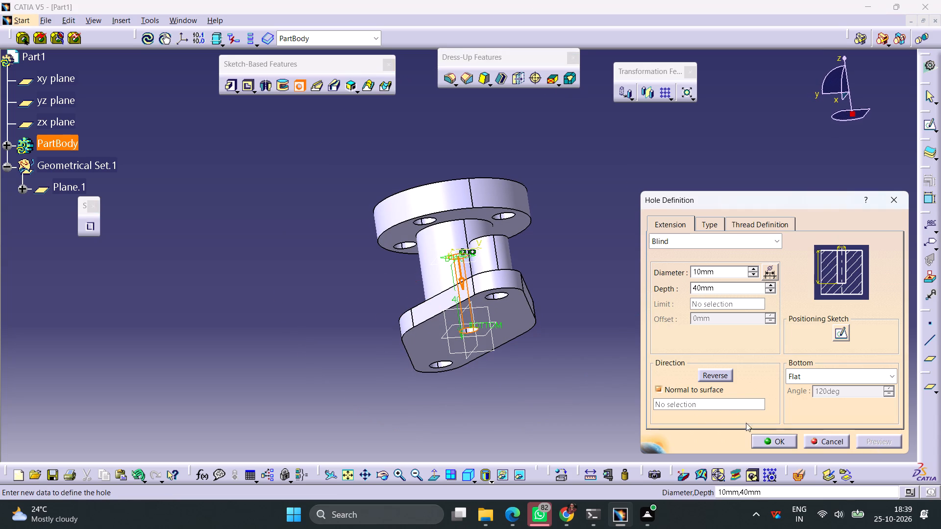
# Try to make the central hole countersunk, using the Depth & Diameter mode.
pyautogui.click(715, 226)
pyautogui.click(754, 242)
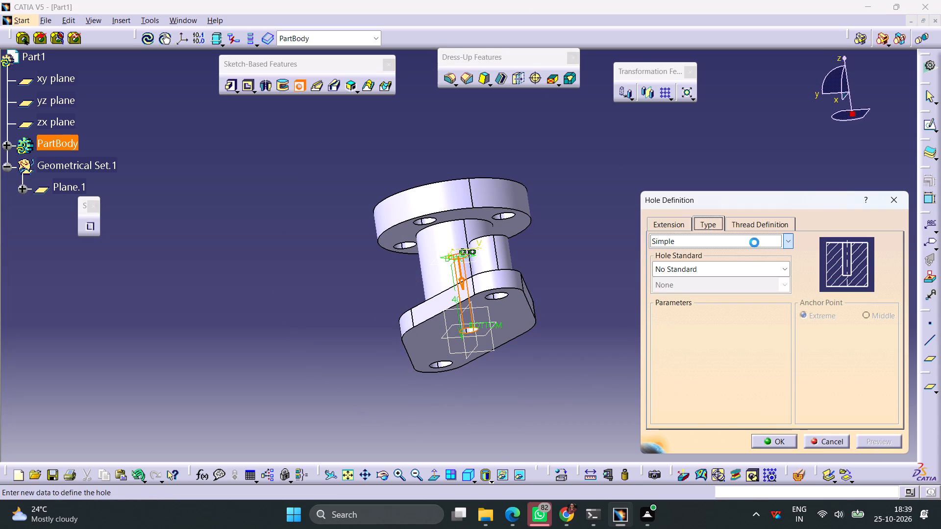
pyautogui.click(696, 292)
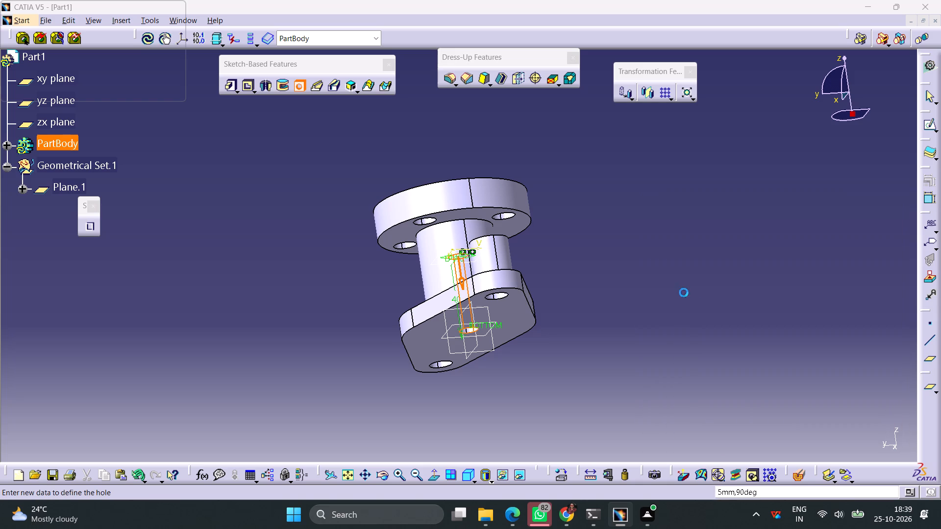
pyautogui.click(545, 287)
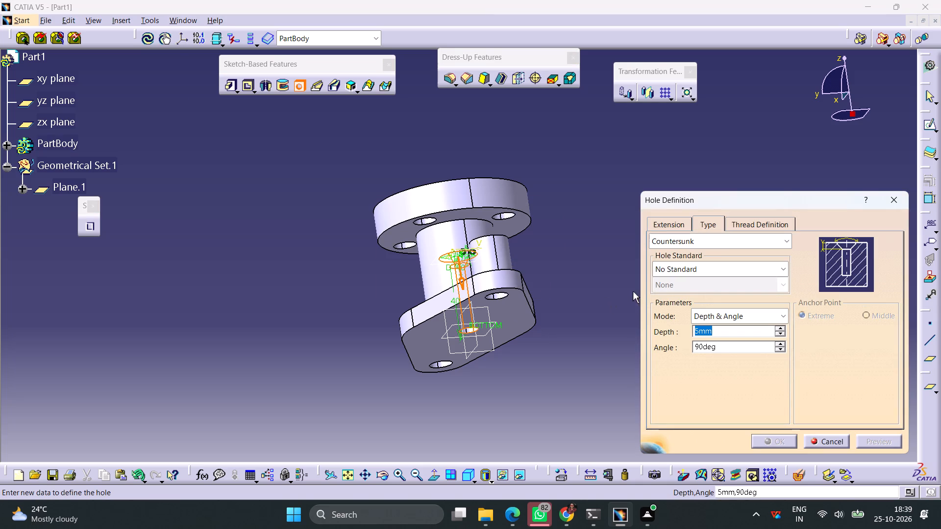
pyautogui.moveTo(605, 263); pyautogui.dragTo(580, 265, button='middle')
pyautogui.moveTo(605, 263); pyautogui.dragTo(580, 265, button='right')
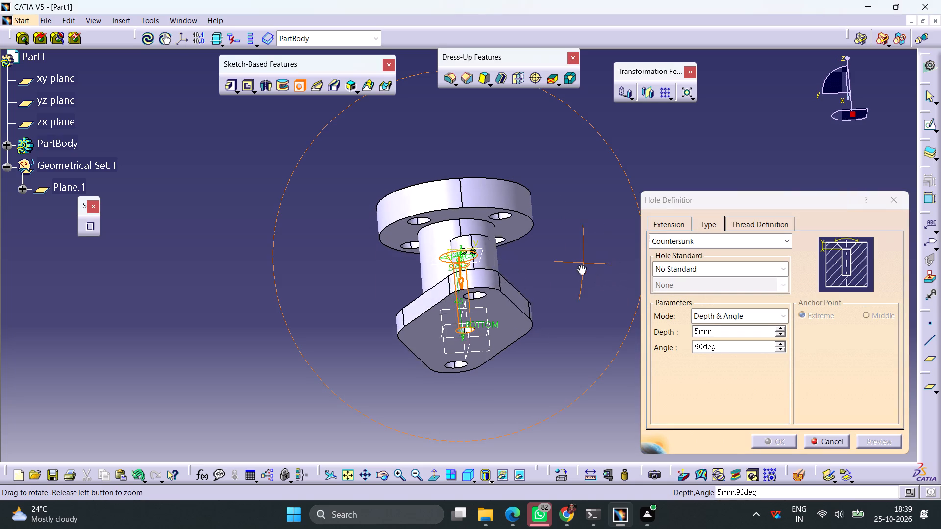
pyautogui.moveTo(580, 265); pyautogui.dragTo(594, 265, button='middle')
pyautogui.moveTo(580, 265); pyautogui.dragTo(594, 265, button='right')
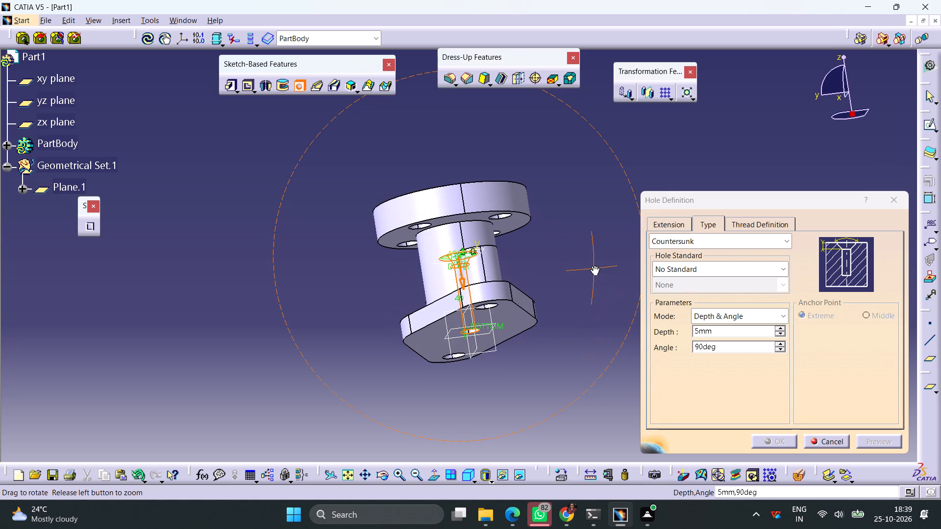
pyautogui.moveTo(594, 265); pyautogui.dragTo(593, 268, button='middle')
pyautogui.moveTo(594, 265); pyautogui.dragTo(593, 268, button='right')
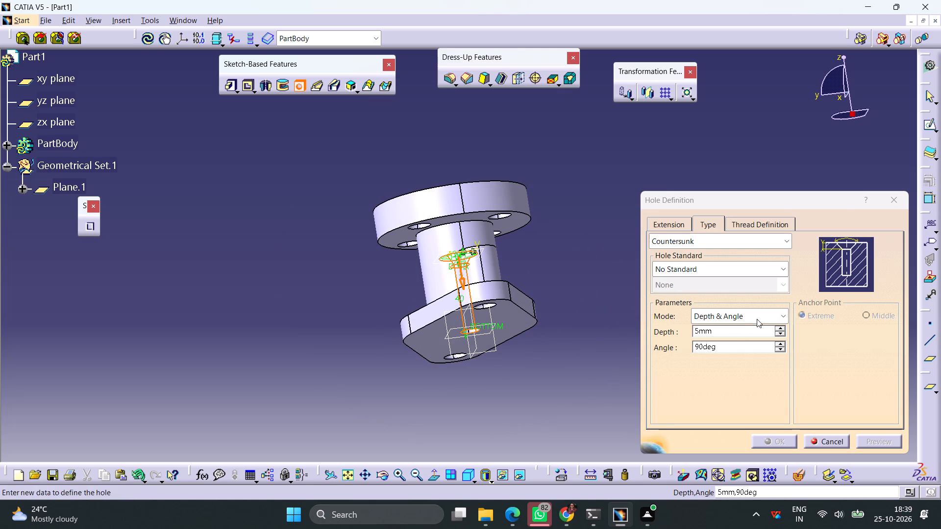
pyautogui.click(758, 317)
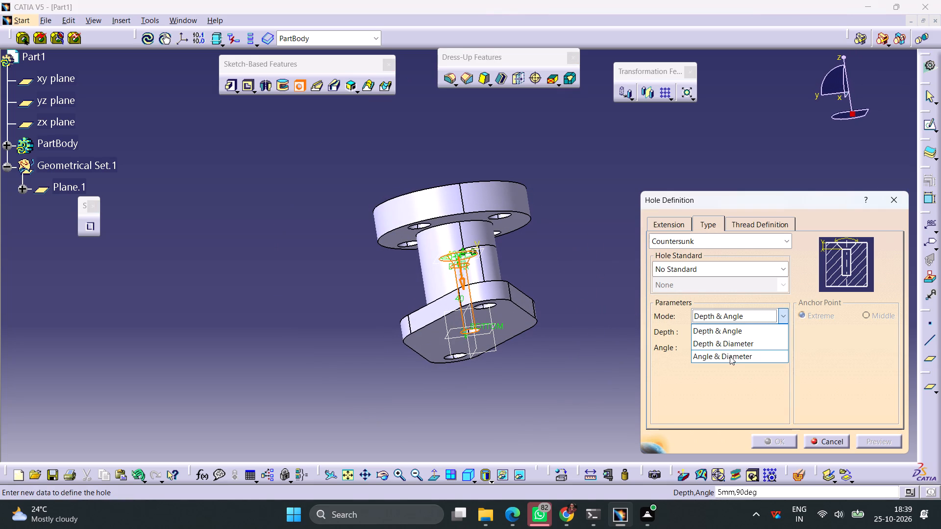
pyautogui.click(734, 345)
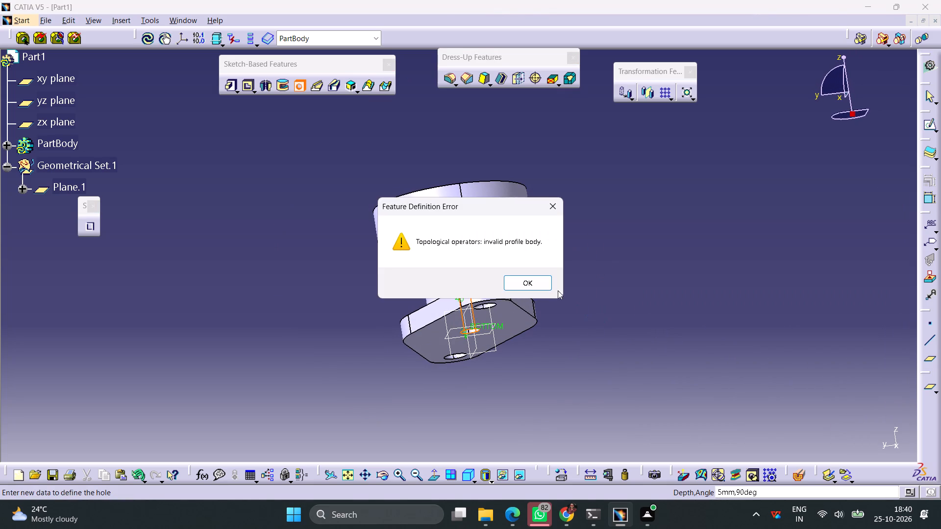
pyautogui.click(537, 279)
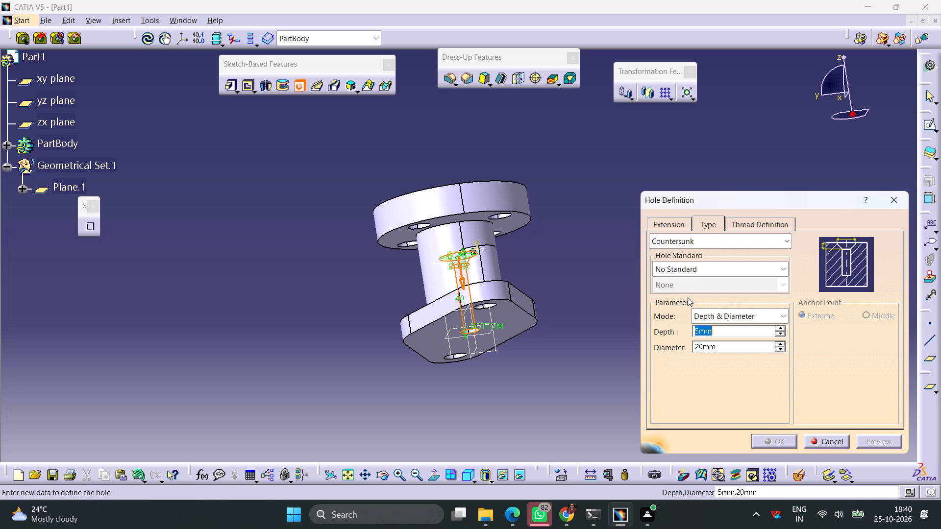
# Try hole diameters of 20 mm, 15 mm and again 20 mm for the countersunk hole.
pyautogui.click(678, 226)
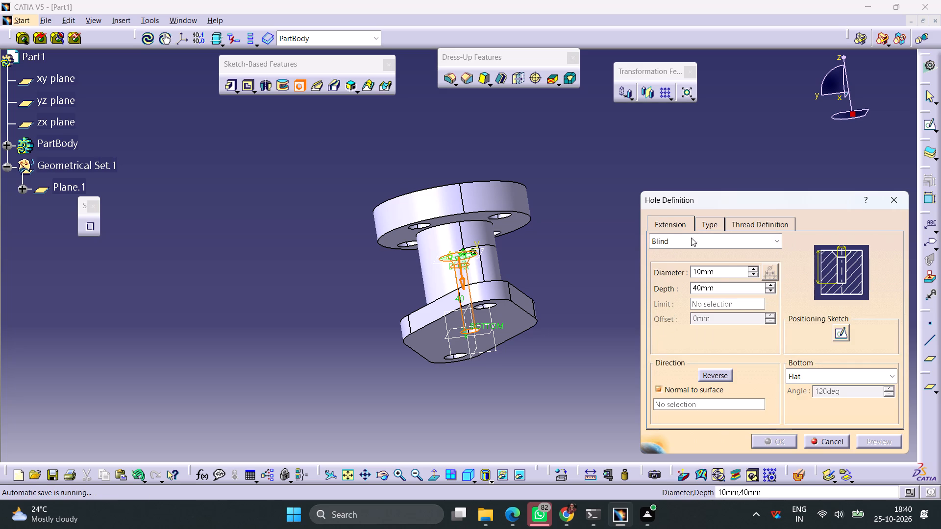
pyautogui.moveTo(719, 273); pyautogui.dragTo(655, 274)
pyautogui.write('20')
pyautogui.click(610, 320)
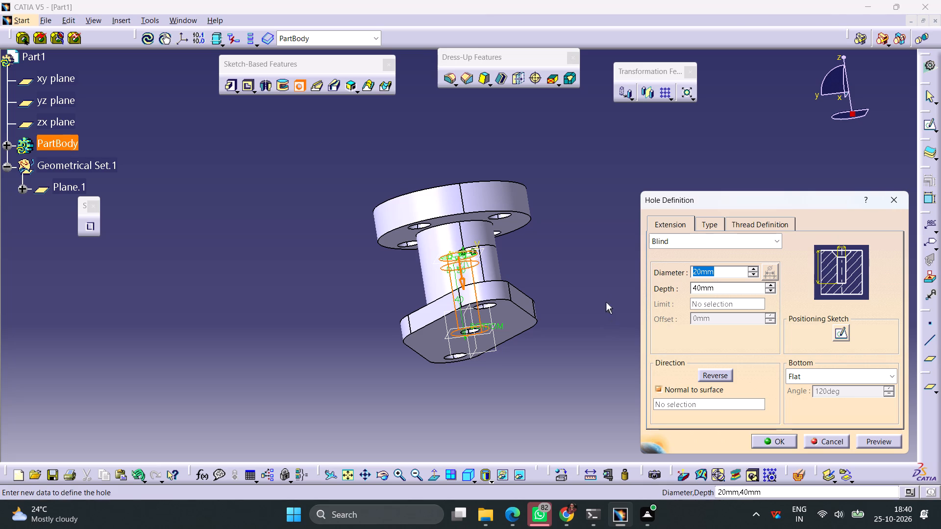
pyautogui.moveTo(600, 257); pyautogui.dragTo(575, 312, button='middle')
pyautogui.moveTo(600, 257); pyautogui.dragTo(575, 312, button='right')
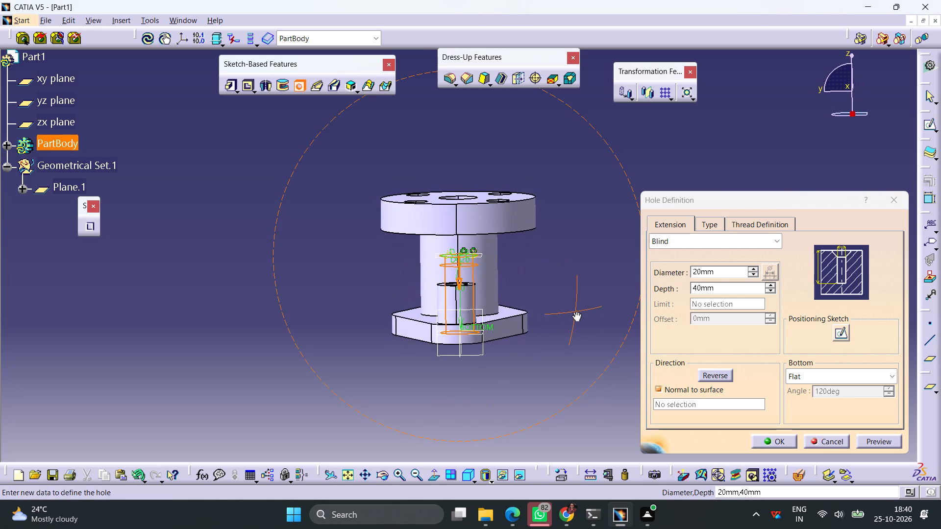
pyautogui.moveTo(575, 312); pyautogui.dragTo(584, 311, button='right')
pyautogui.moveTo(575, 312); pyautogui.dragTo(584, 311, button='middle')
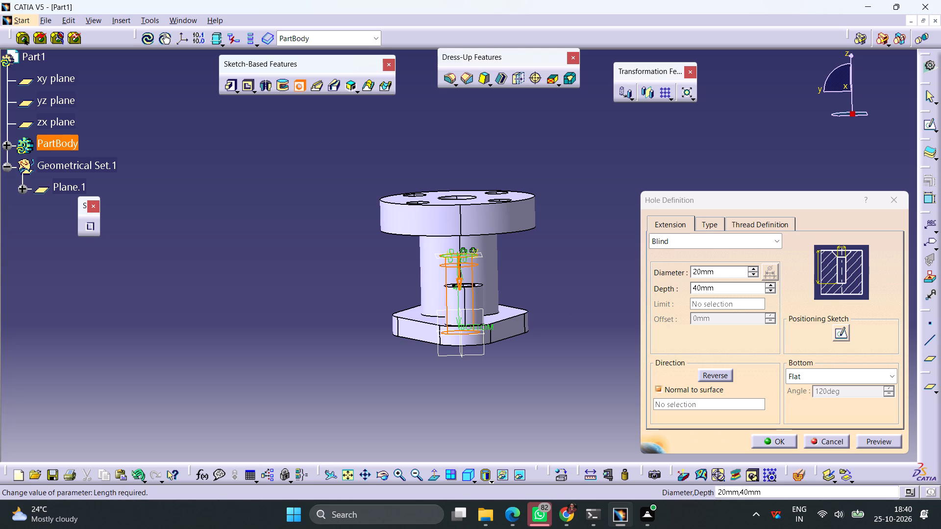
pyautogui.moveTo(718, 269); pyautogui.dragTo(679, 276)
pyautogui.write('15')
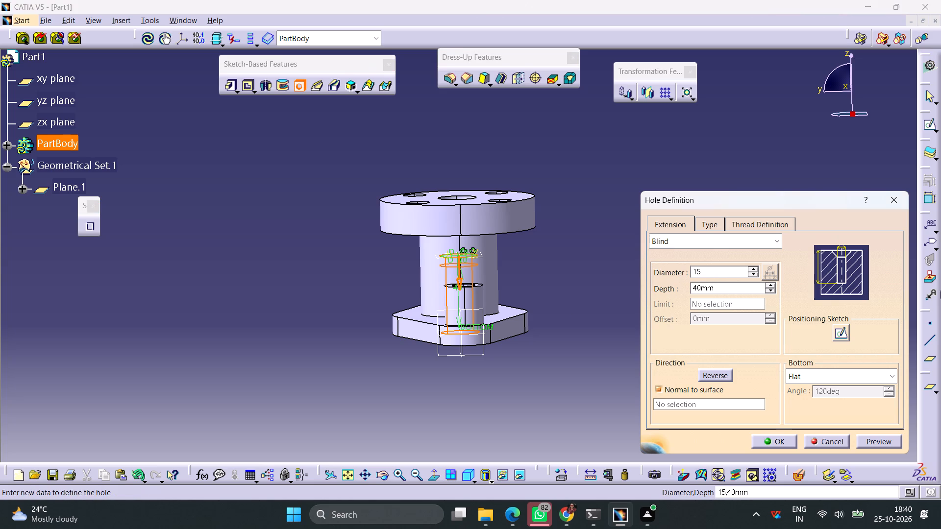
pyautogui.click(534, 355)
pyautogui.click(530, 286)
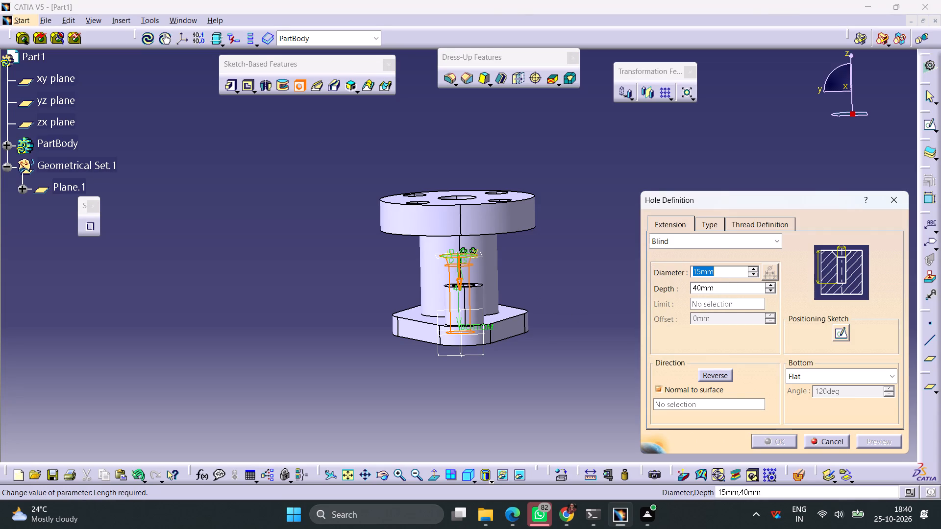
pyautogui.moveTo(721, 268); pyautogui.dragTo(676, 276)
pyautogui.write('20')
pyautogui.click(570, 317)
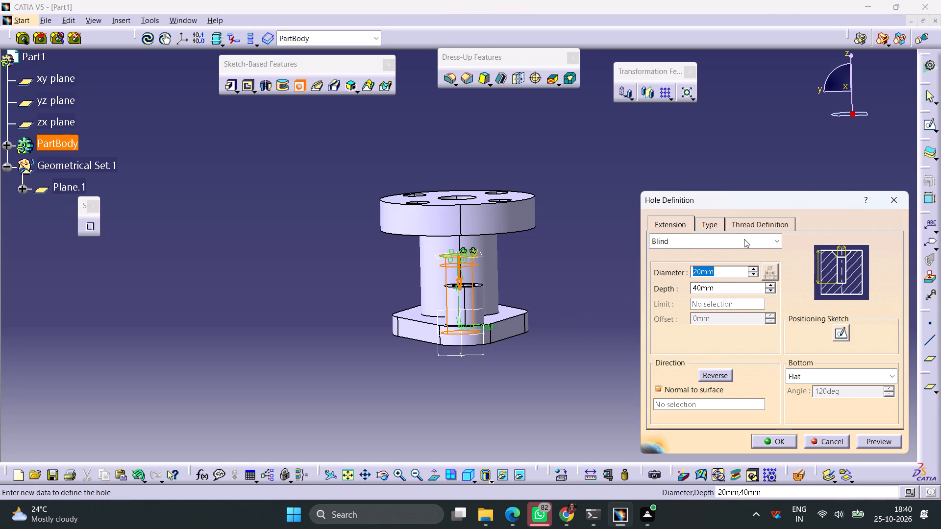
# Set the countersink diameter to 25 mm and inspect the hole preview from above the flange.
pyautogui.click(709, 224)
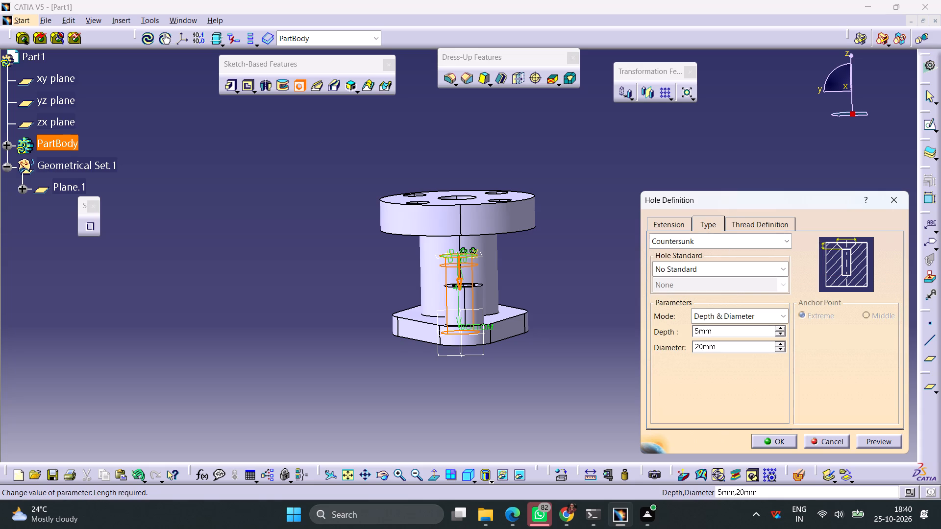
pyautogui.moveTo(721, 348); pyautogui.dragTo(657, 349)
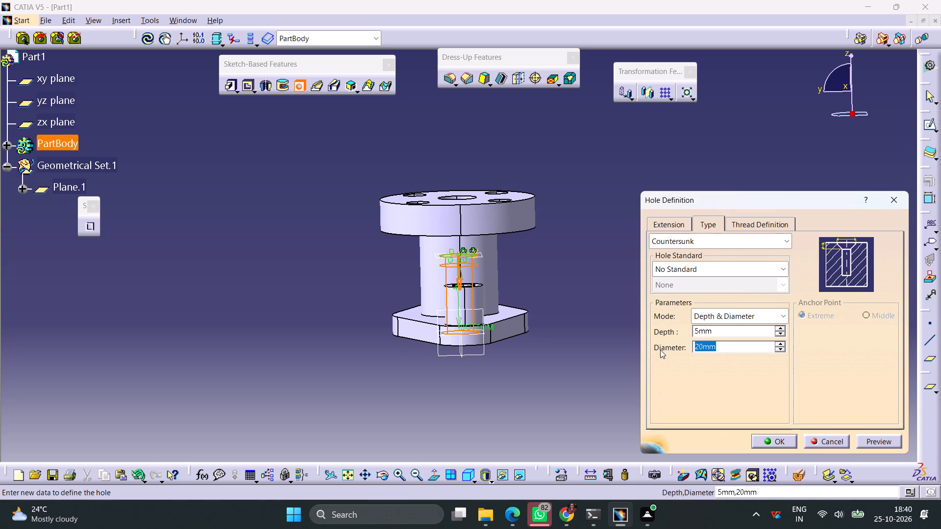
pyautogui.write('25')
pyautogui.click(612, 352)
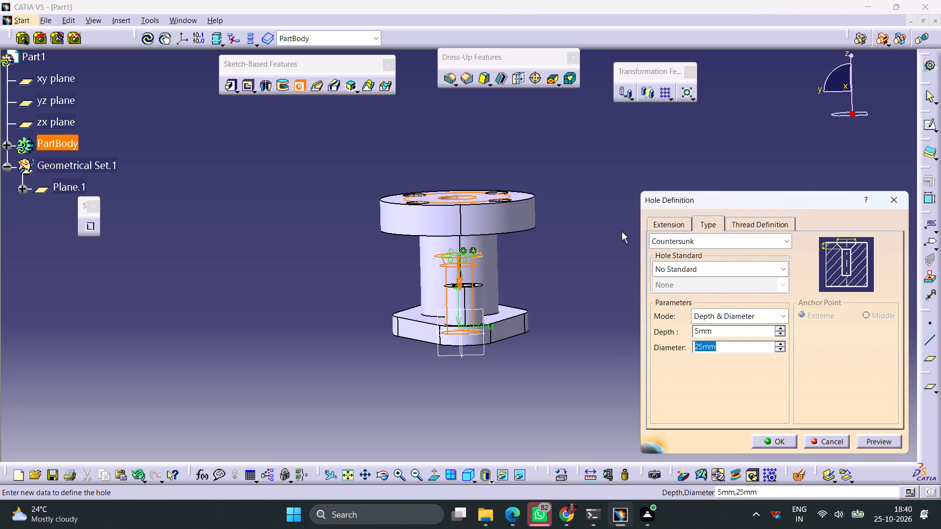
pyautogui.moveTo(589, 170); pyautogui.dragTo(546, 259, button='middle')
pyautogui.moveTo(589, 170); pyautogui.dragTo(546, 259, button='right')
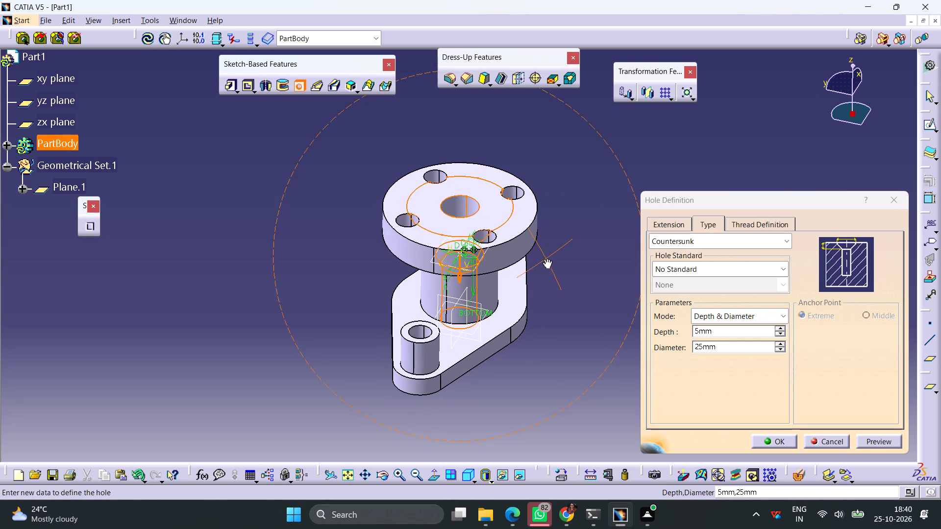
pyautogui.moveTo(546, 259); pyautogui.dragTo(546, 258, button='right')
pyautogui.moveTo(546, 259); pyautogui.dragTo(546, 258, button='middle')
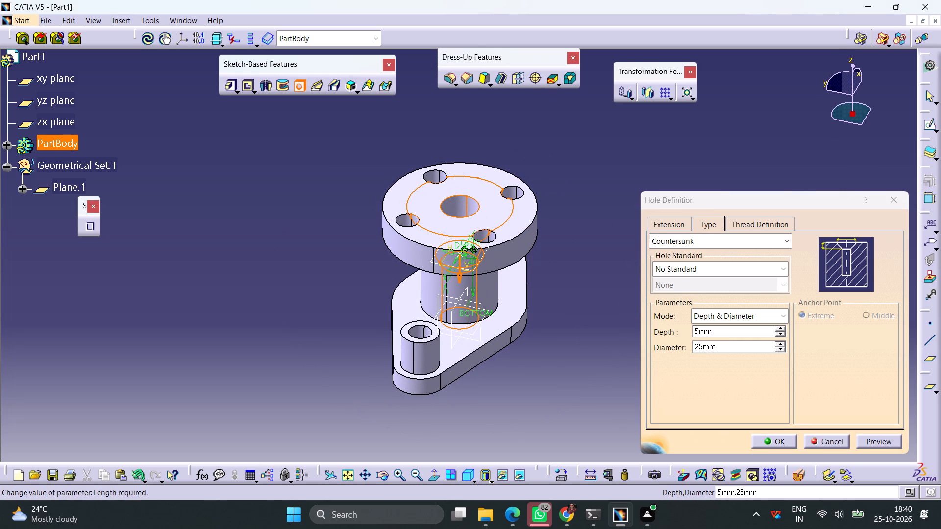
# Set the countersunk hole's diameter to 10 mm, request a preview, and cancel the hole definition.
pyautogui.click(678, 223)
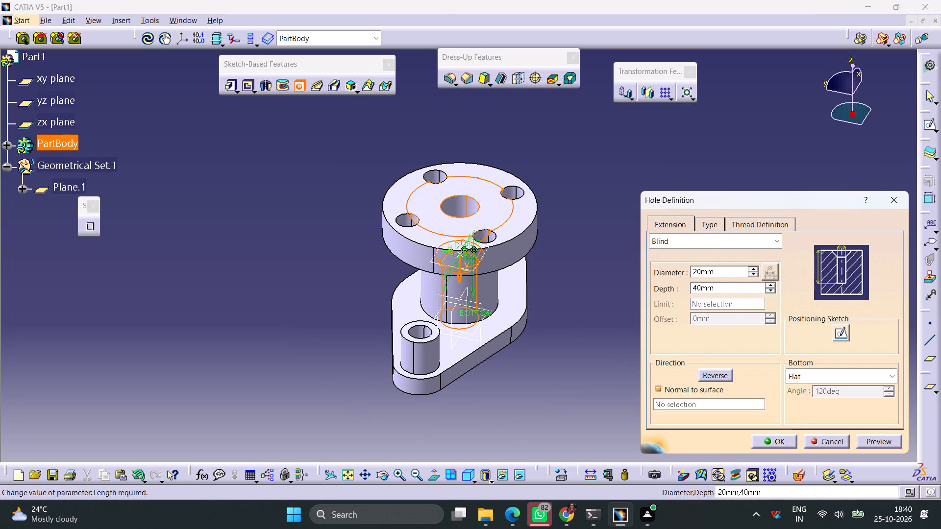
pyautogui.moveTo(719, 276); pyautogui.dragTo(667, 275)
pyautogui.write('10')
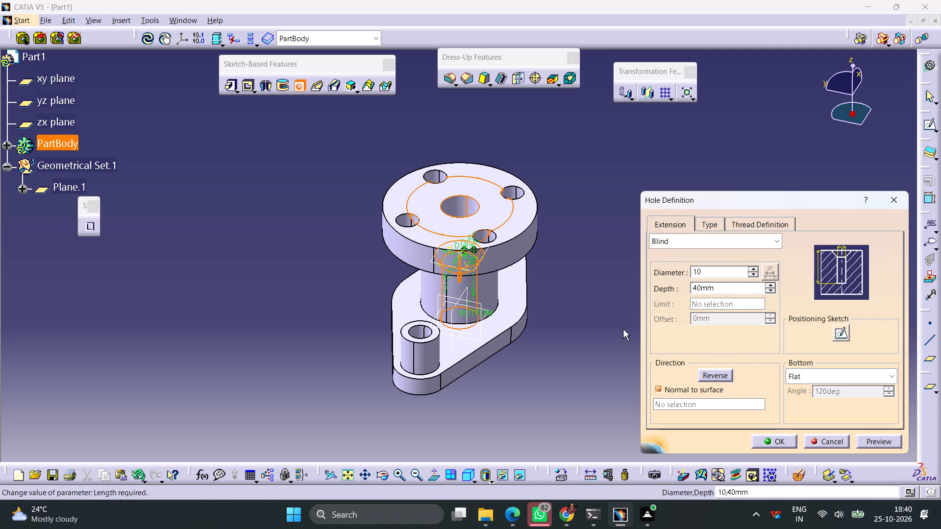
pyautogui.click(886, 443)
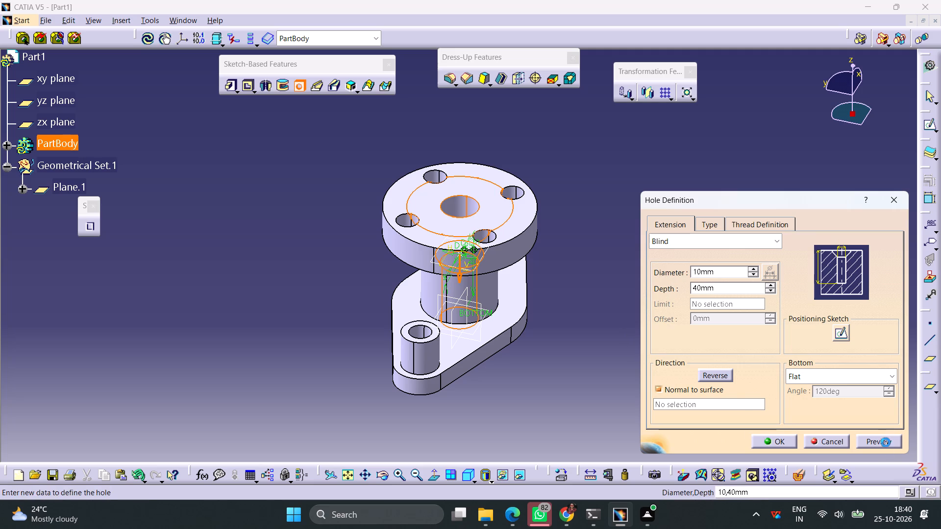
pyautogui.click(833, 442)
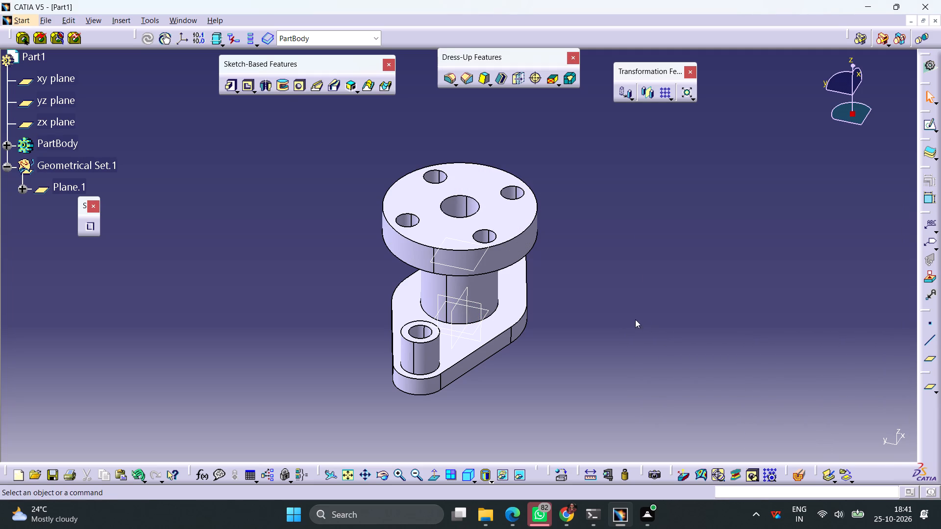
# Start a new hole on the reference plane inside the central column.
pyautogui.moveTo(628, 239); pyautogui.dragTo(544, 375, button='middle')
pyautogui.moveTo(613, 243); pyautogui.dragTo(544, 375, button='right')
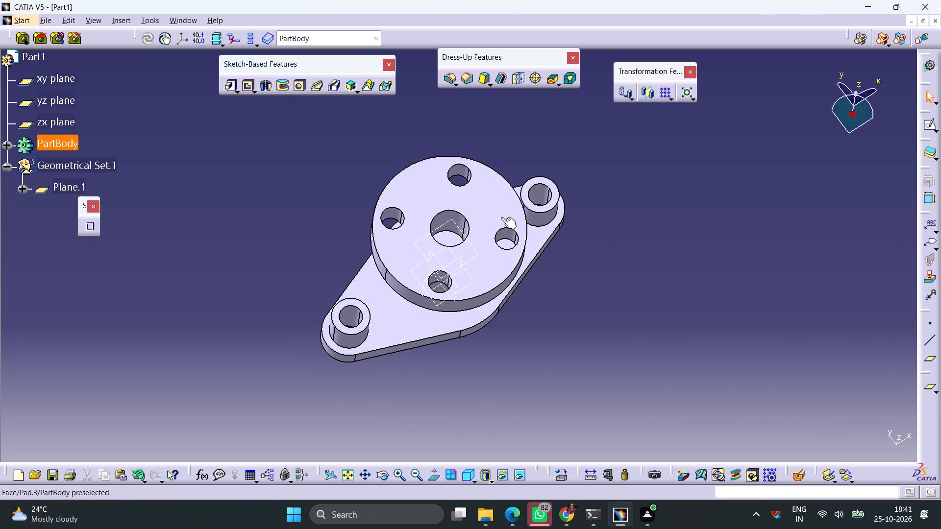
pyautogui.click(299, 85)
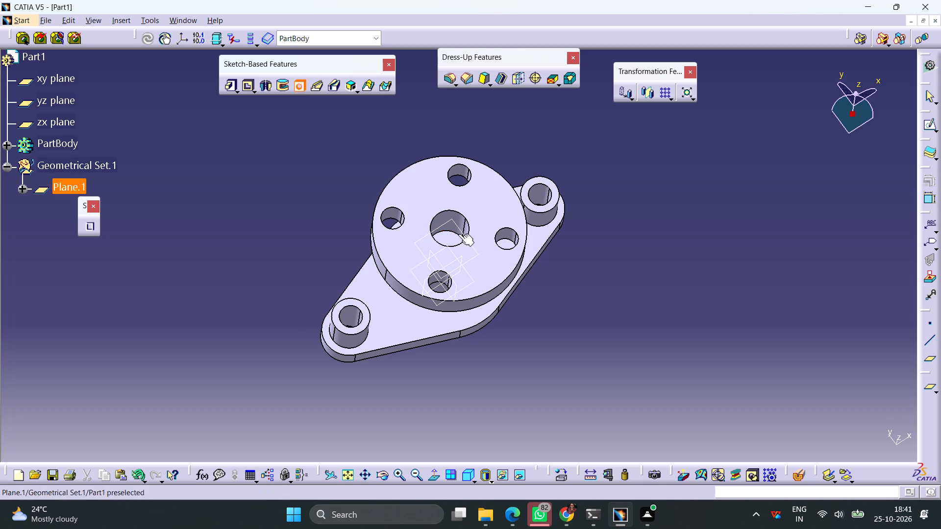
pyautogui.click(447, 237)
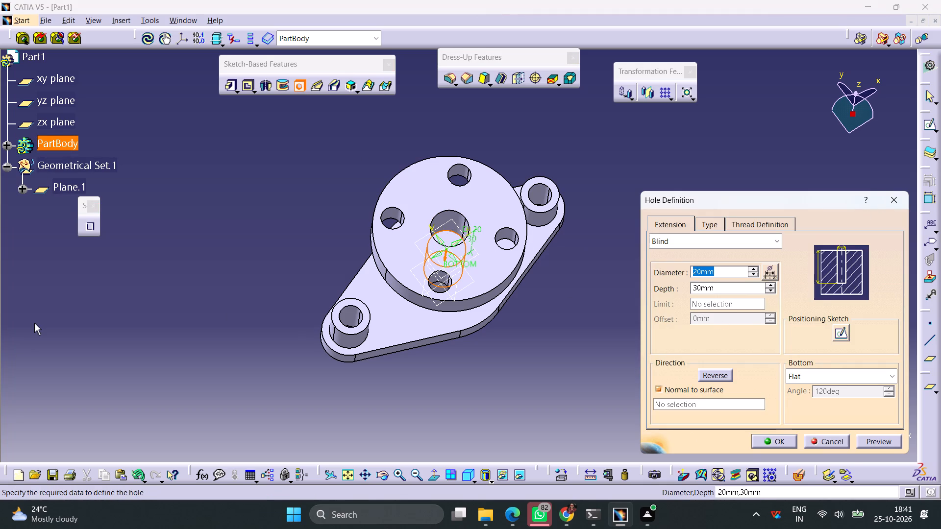
# Create the blind hole inside the central column with a 10 mm diameter and 40 mm depth.
pyautogui.moveTo(582, 266); pyautogui.dragTo(525, 296, button='middle')
pyautogui.moveTo(554, 282); pyautogui.dragTo(525, 296, button='right')
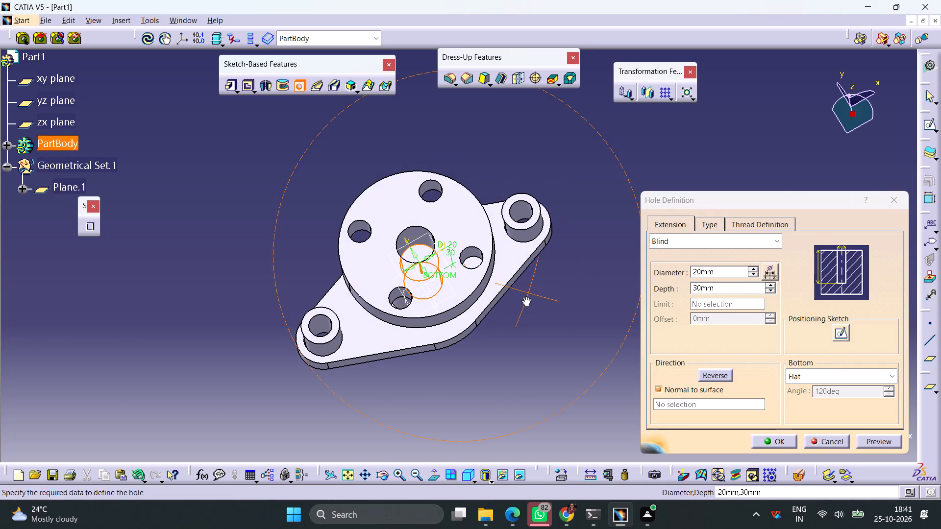
pyautogui.moveTo(525, 296); pyautogui.dragTo(525, 295, button='right')
pyautogui.moveTo(525, 296); pyautogui.dragTo(525, 295, button='middle')
pyautogui.moveTo(583, 204); pyautogui.dragTo(525, 308, button='middle')
pyautogui.moveTo(577, 246); pyautogui.dragTo(525, 308, button='right')
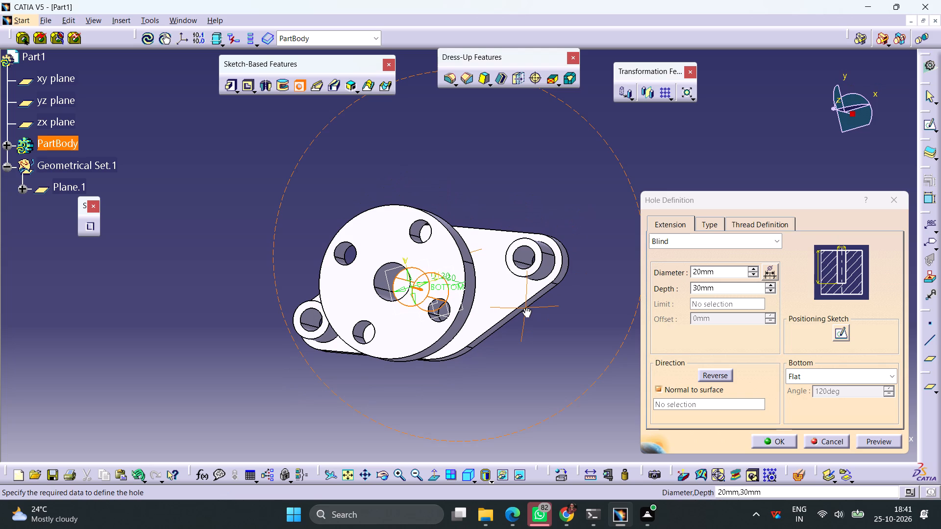
pyautogui.moveTo(525, 308); pyautogui.dragTo(517, 314, button='right')
pyautogui.moveTo(525, 308); pyautogui.dragTo(517, 314, button='middle')
pyautogui.moveTo(368, 375); pyautogui.dragTo(480, 369, button='middle')
pyautogui.moveTo(368, 375); pyautogui.dragTo(480, 369, button='right')
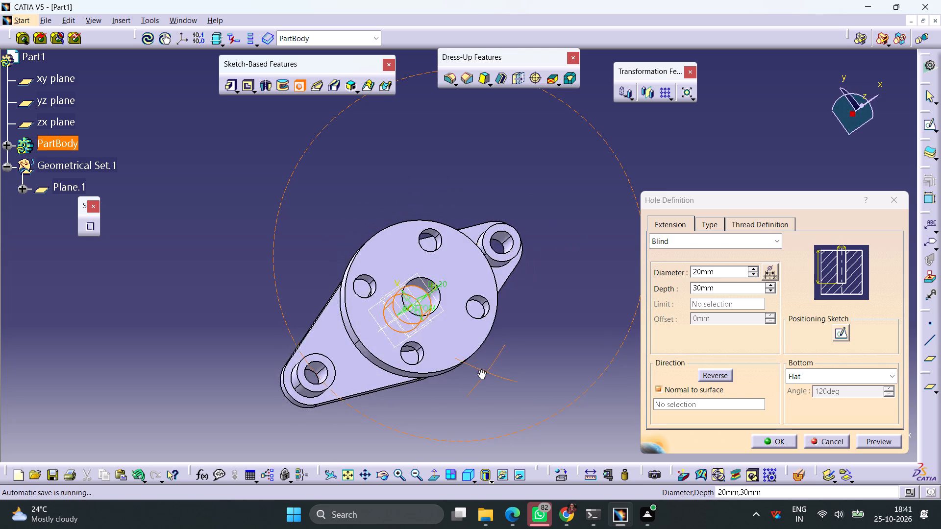
pyautogui.moveTo(480, 369); pyautogui.dragTo(443, 347, button='right')
pyautogui.moveTo(480, 369); pyautogui.dragTo(443, 347, button='middle')
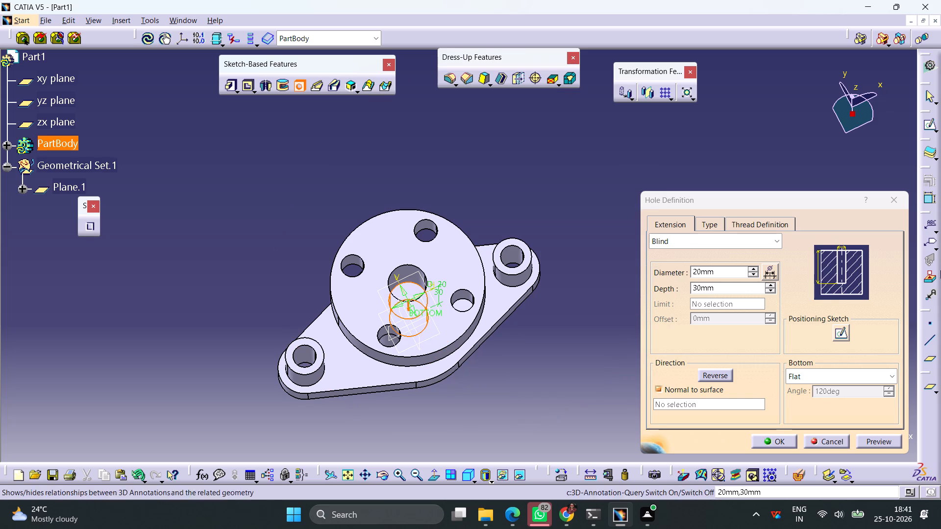
pyautogui.moveTo(717, 271); pyautogui.dragTo(617, 273)
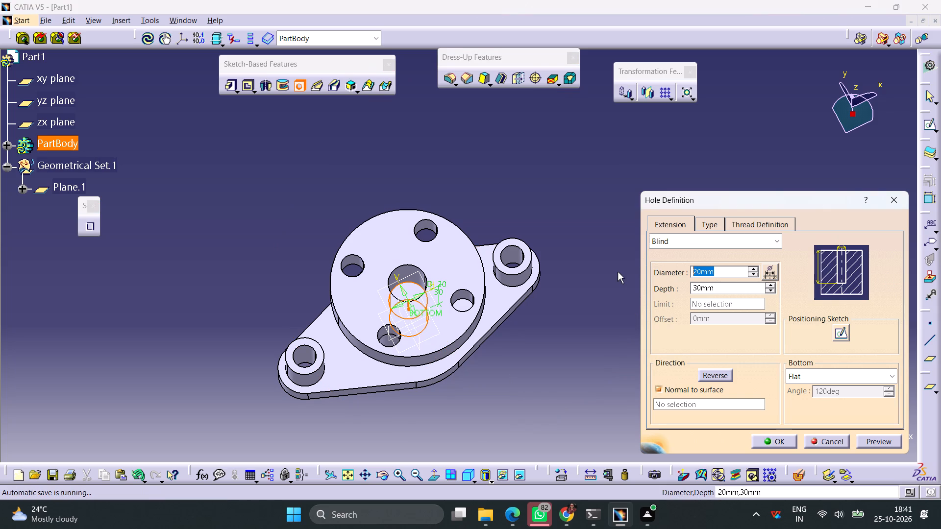
pyautogui.write('10')
pyautogui.click(717, 290)
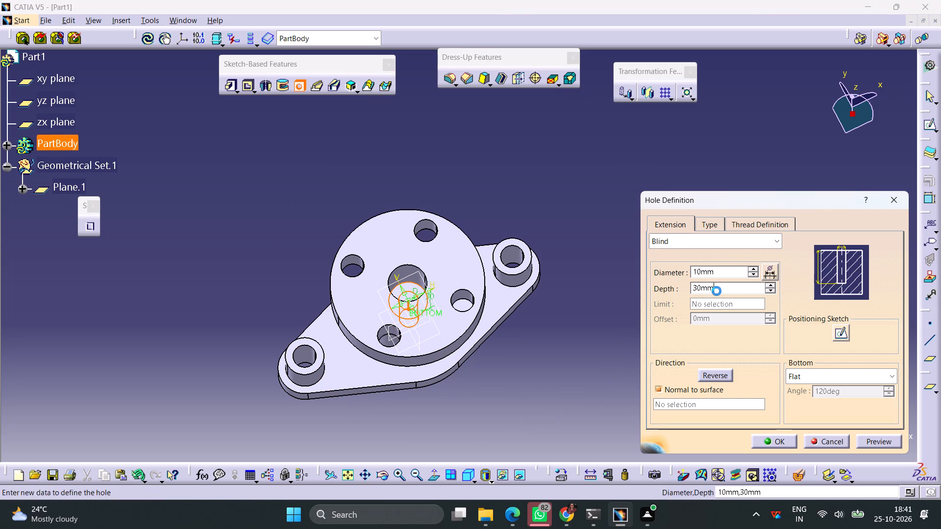
pyautogui.moveTo(717, 289); pyautogui.dragTo(658, 292)
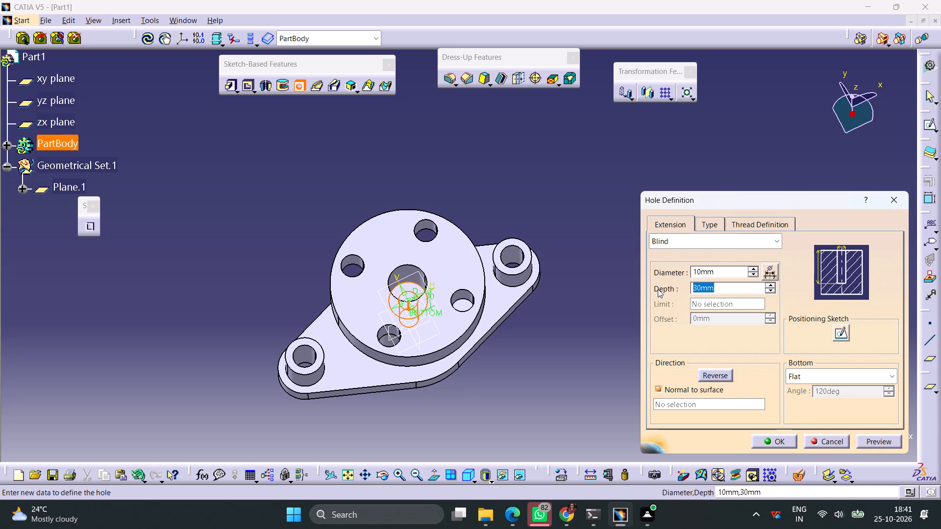
pyautogui.write('40')
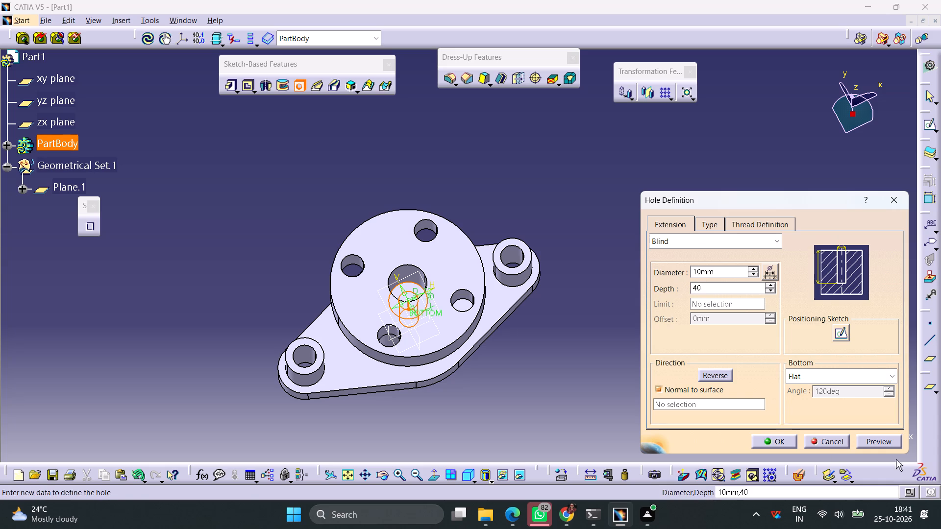
pyautogui.click(889, 442)
pyautogui.click(769, 441)
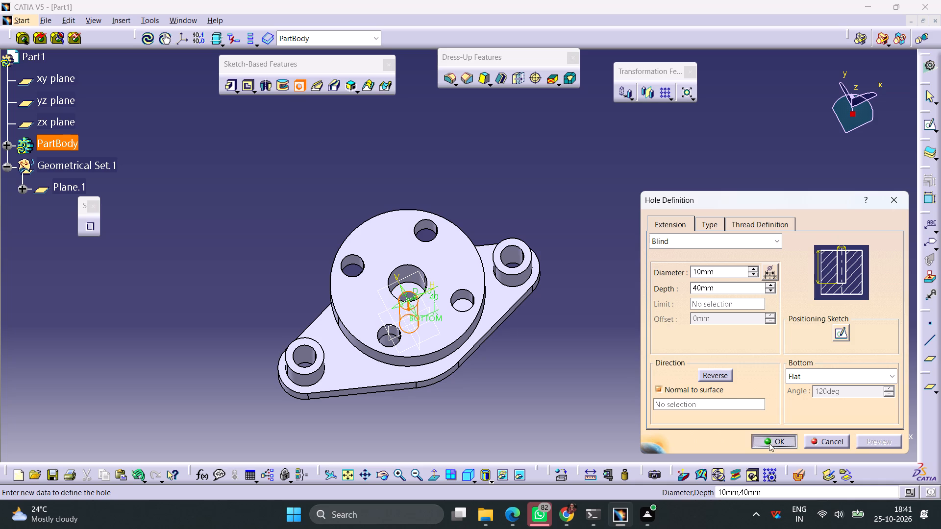
pyautogui.click(551, 380)
# Open a sketch on the vertical zx reference plane through the central column.
pyautogui.moveTo(535, 382); pyautogui.dragTo(456, 248, button='middle')
pyautogui.moveTo(532, 381); pyautogui.dragTo(456, 248, button='right')
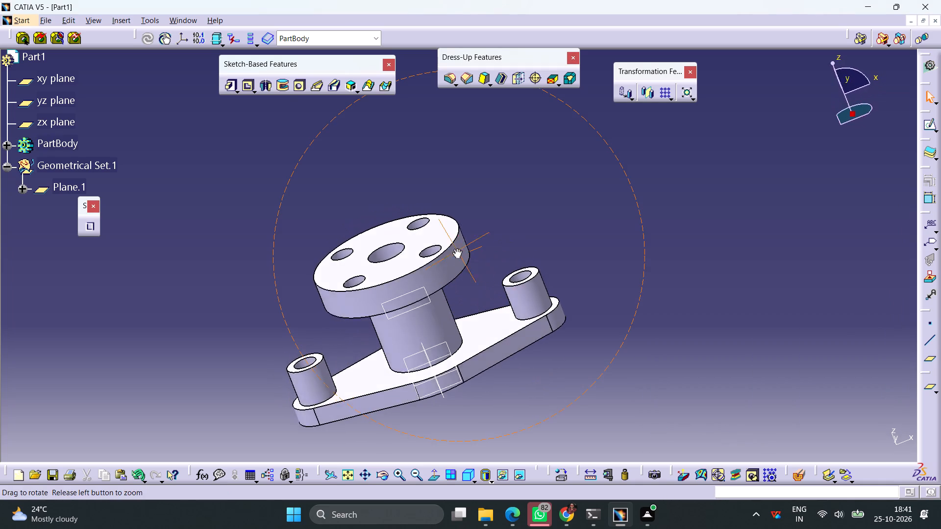
pyautogui.moveTo(456, 248); pyautogui.dragTo(415, 247, button='right')
pyautogui.moveTo(456, 248); pyautogui.dragTo(417, 245, button='middle')
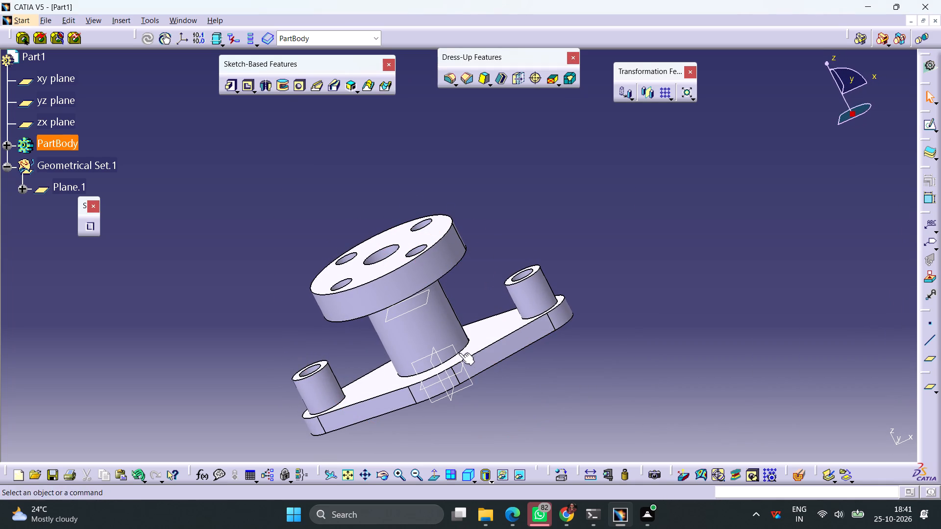
pyautogui.click(459, 353)
pyautogui.click(924, 127)
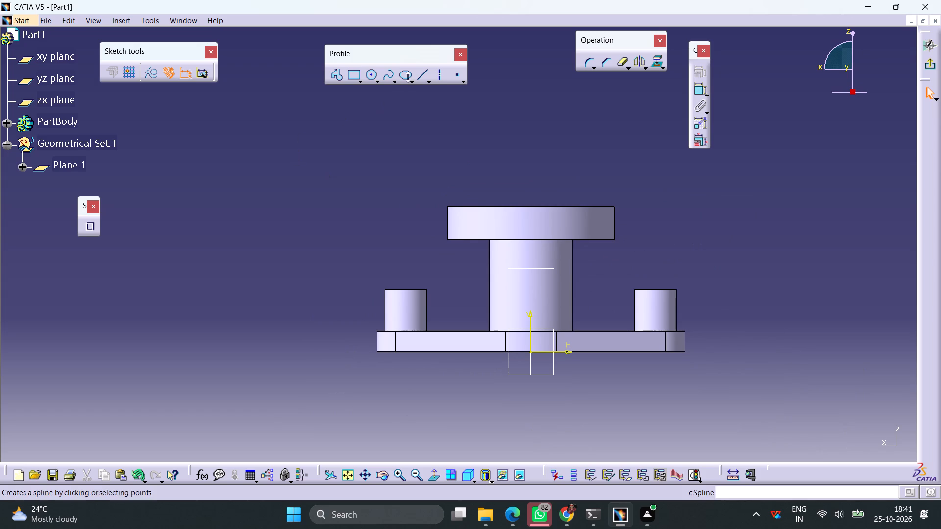
# Sketch a slanted line inside the column from about H 12 mm, V 38 mm down to the vertical axis.
pyautogui.click(421, 76)
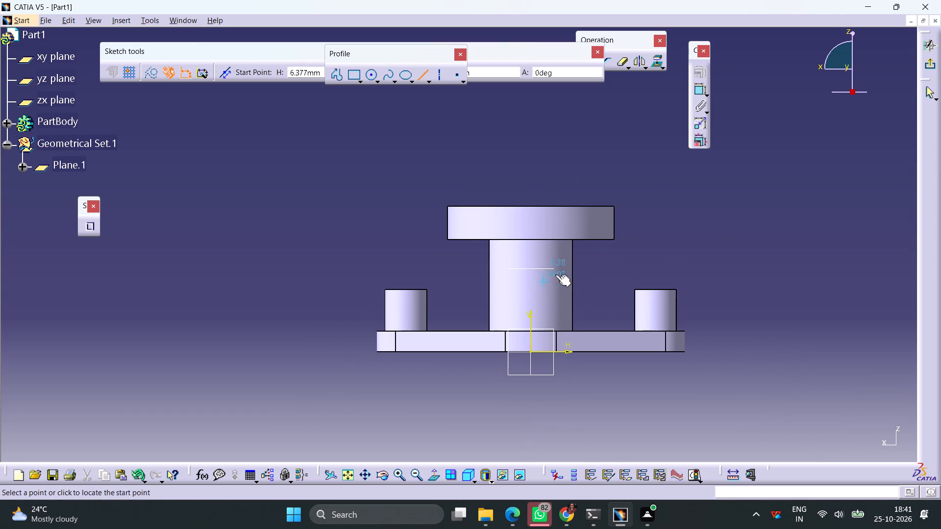
pyautogui.moveTo(552, 181); pyautogui.dragTo(545, 289, button='middle')
pyautogui.moveTo(552, 181); pyautogui.dragTo(545, 289, button='right')
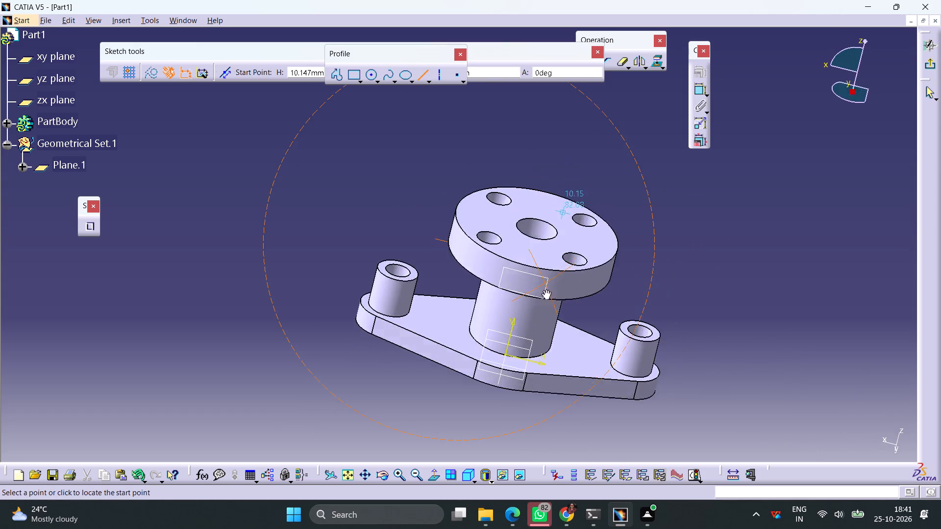
pyautogui.moveTo(545, 289); pyautogui.dragTo(553, 255, button='right')
pyautogui.moveTo(545, 289); pyautogui.dragTo(553, 255, button='middle')
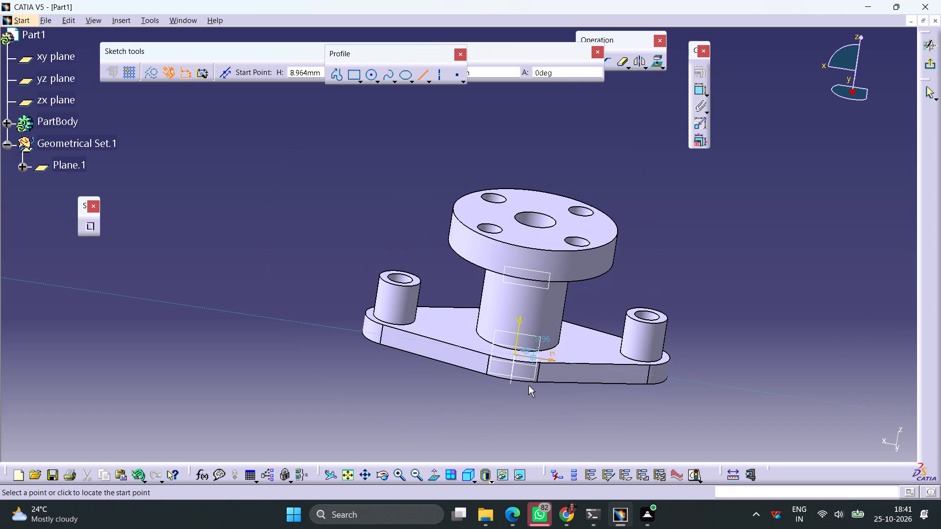
pyautogui.click(430, 476)
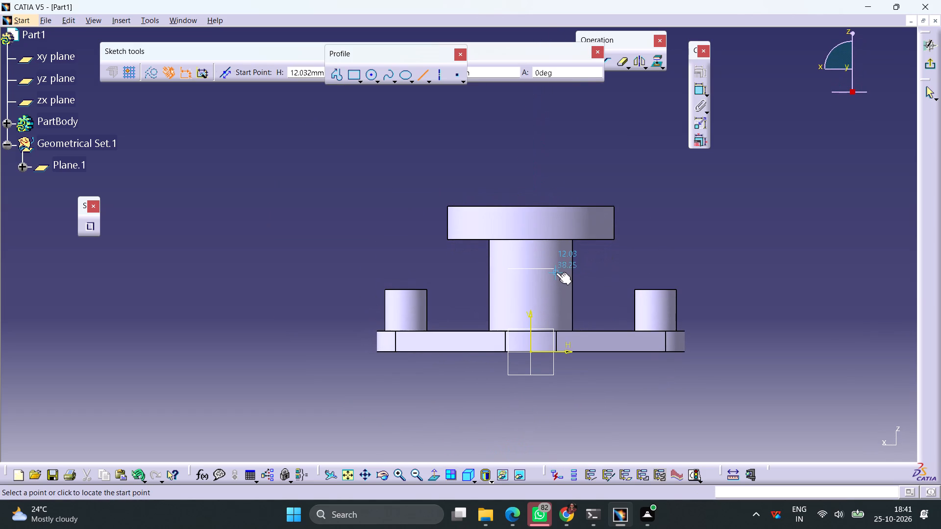
pyautogui.click(556, 272)
pyautogui.click(530, 292)
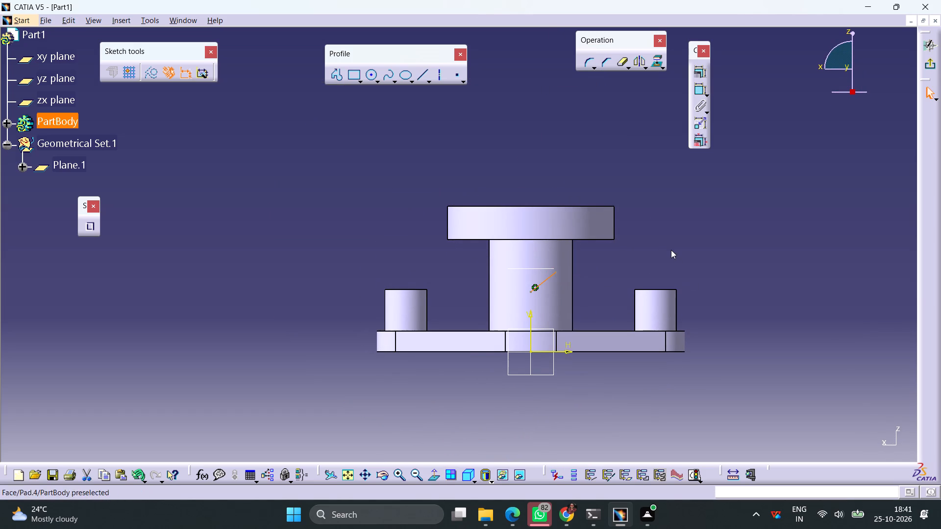
pyautogui.click(670, 248)
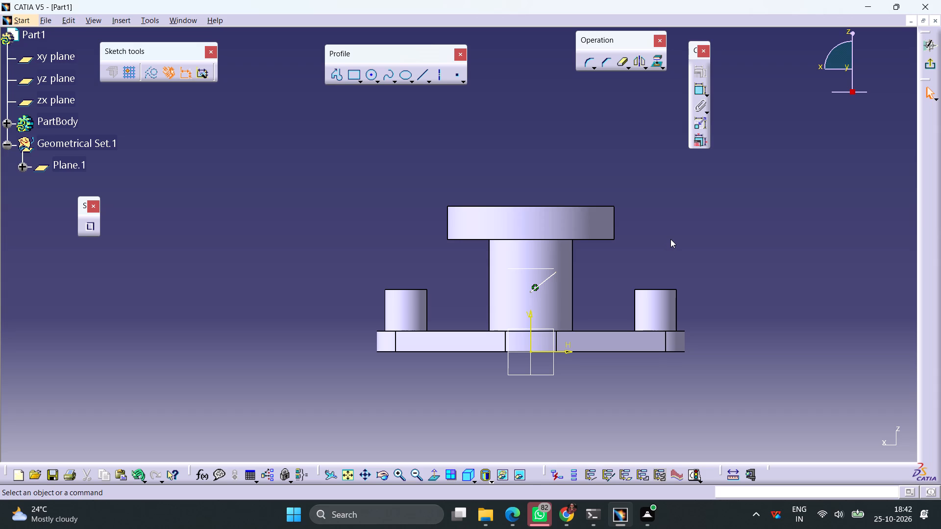
# Constrain the slanted line's lower endpoint 5 mm below the top edge of the 10 mm hole.
pyautogui.click(531, 291)
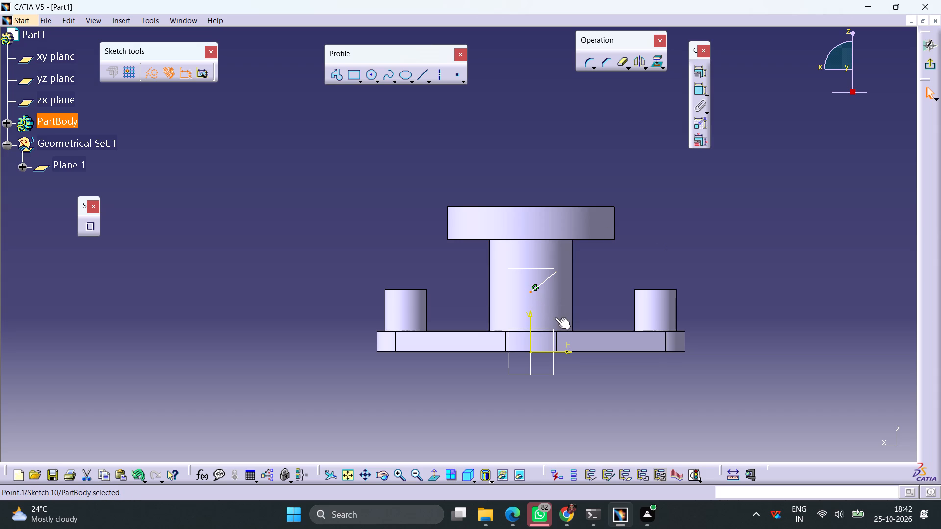
pyautogui.moveTo(534, 166); pyautogui.dragTo(491, 303, button='middle')
pyautogui.moveTo(534, 166); pyautogui.dragTo(491, 303, button='right')
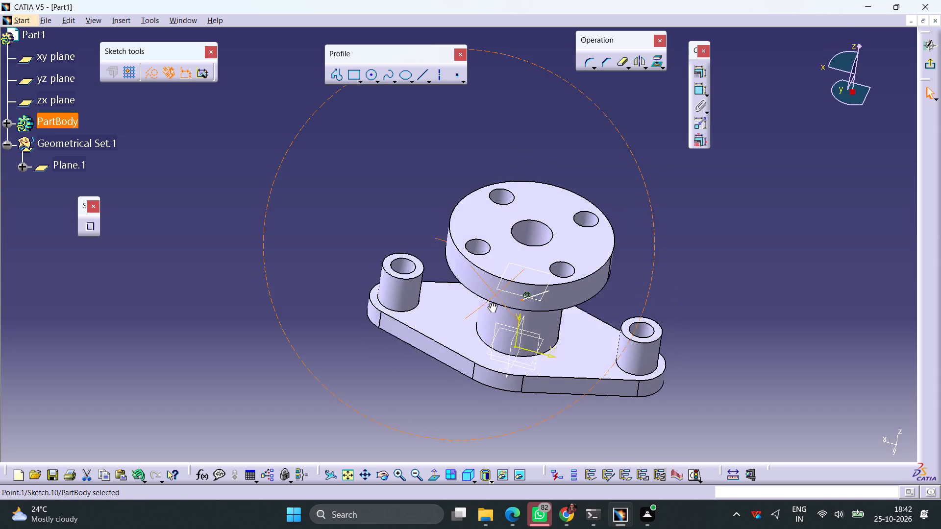
pyautogui.moveTo(491, 303); pyautogui.dragTo(507, 391, button='right')
pyautogui.moveTo(491, 303); pyautogui.dragTo(507, 391, button='middle')
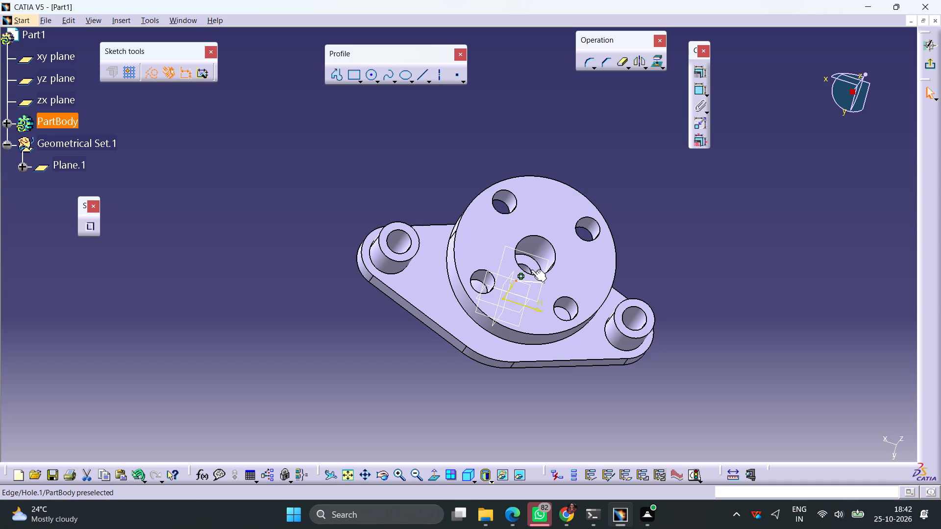
pyautogui.keyDown('ctrl'); pyautogui.click(530, 269); pyautogui.keyUp('ctrl')
pyautogui.click(697, 91)
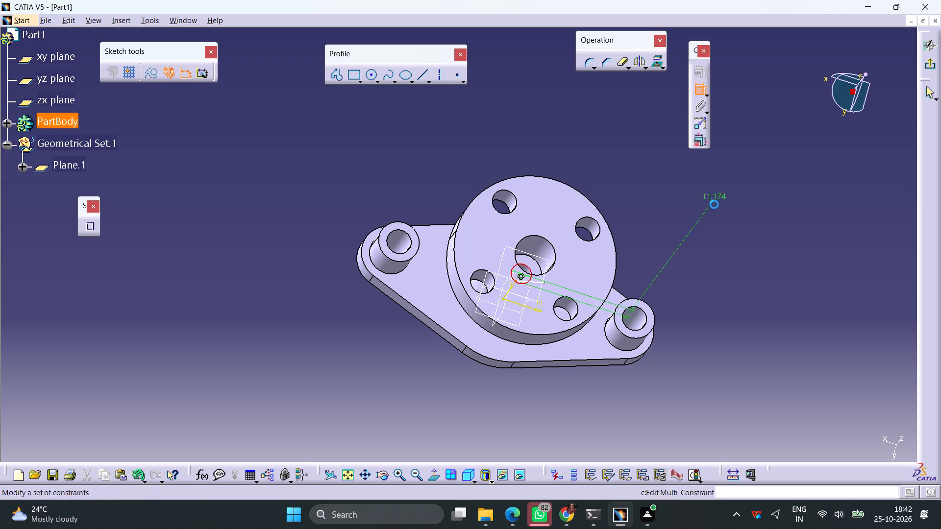
pyautogui.click(436, 478)
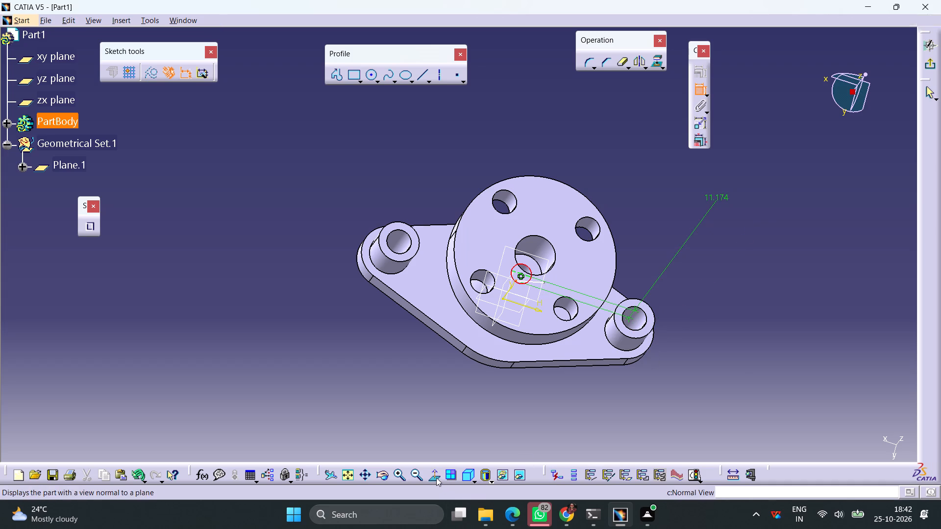
pyautogui.click(665, 247)
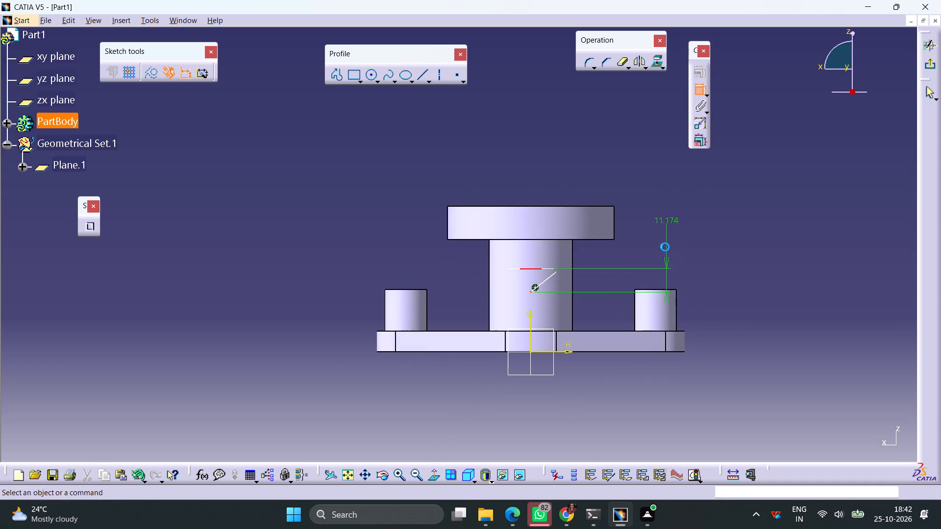
pyautogui.doubleClick(670, 218)
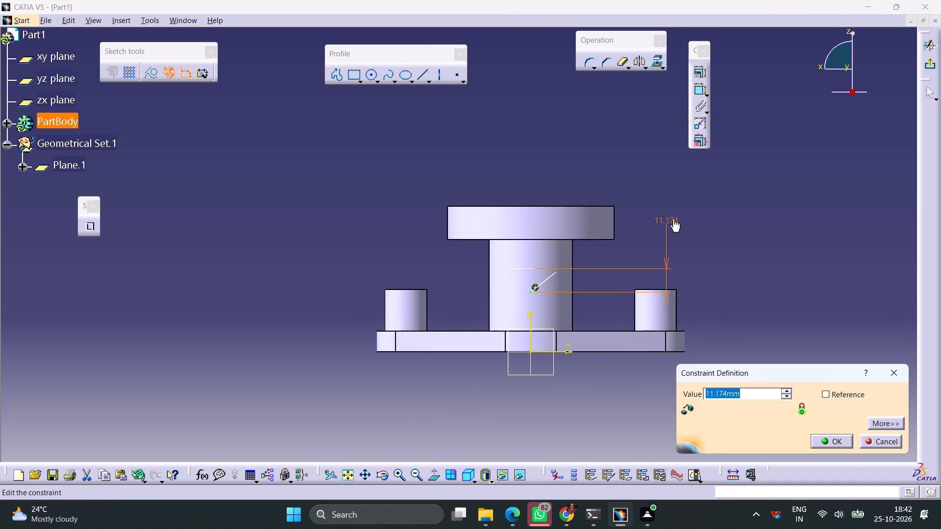
pyautogui.press('5')
pyautogui.press('Return')
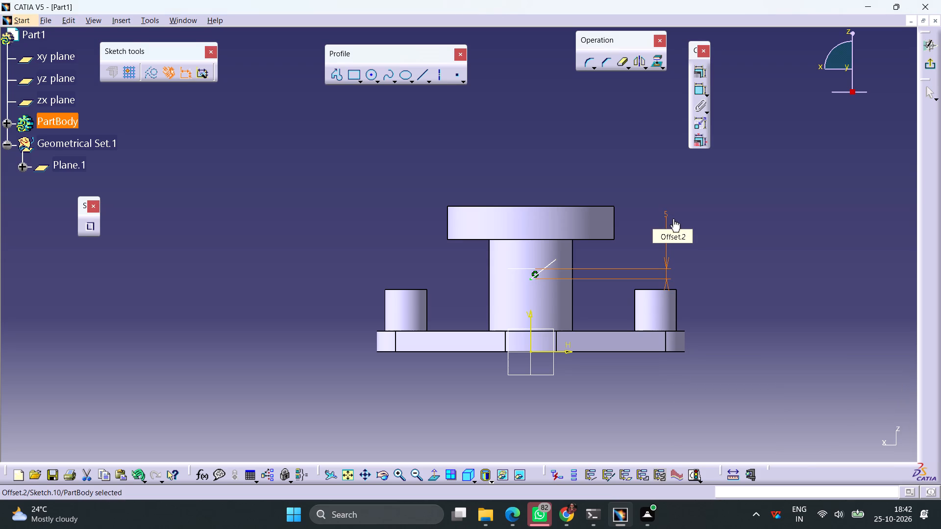
pyautogui.click(756, 261)
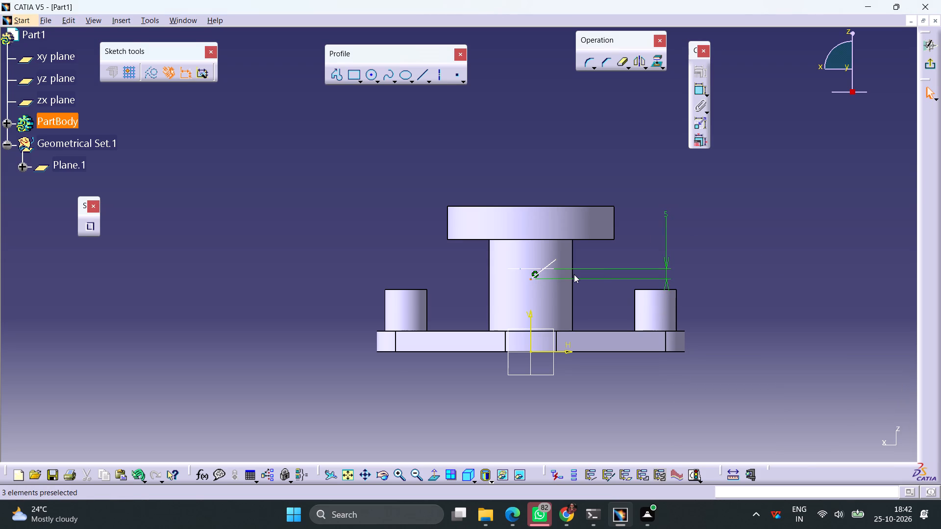
# Make the slanted line's upper endpoint coincident with the bottom circular edge of the larger central bore.
pyautogui.click(557, 260)
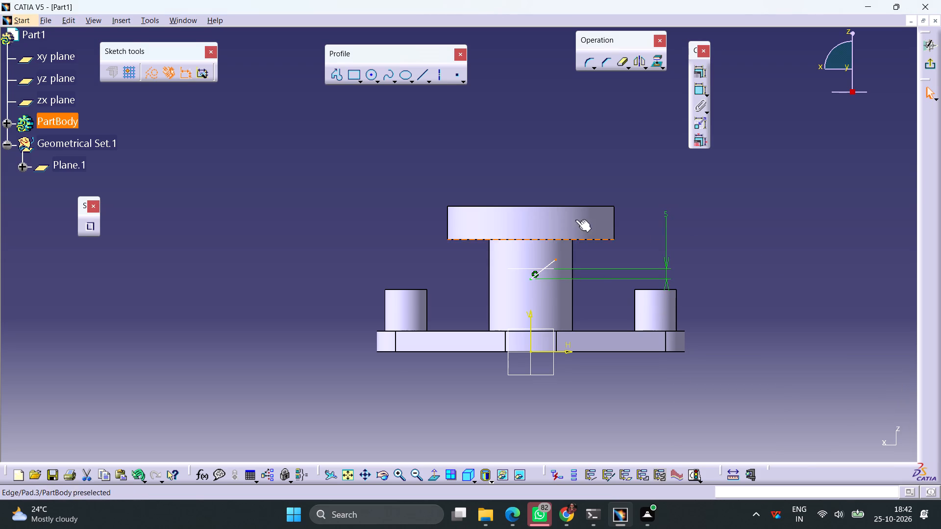
pyautogui.moveTo(561, 189); pyautogui.dragTo(499, 410, button='middle')
pyautogui.moveTo(561, 189); pyautogui.dragTo(499, 410, button='right')
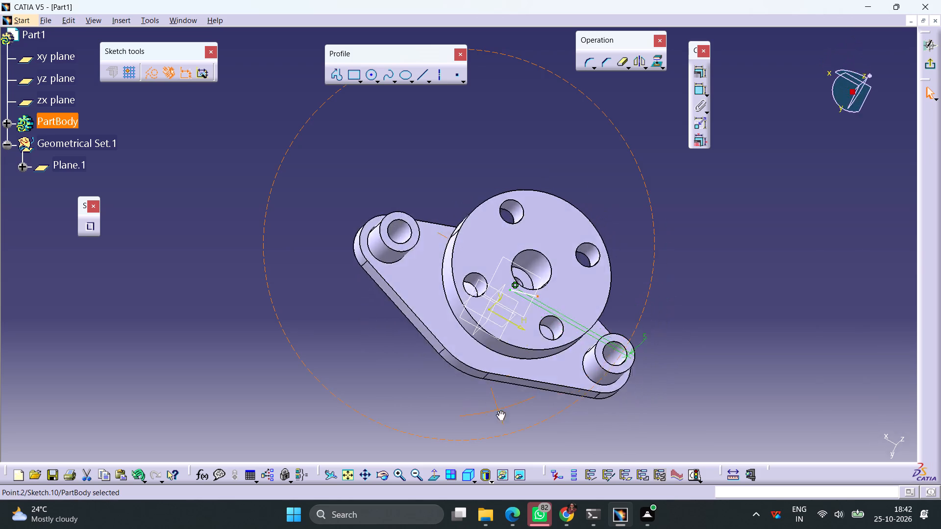
pyautogui.moveTo(499, 410); pyautogui.dragTo(546, 394, button='right')
pyautogui.moveTo(499, 410); pyautogui.dragTo(546, 391, button='middle')
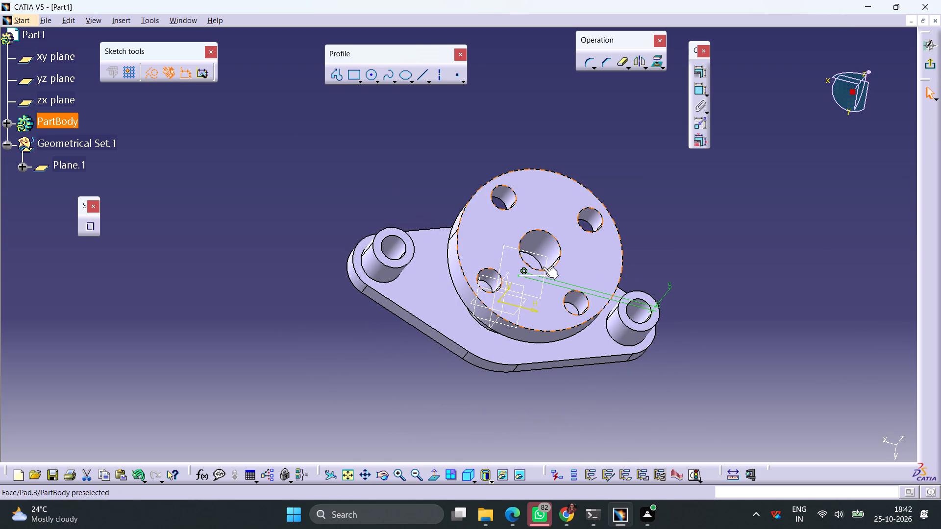
pyautogui.keyDown('ctrl'); pyautogui.click(542, 266); pyautogui.keyUp('ctrl')
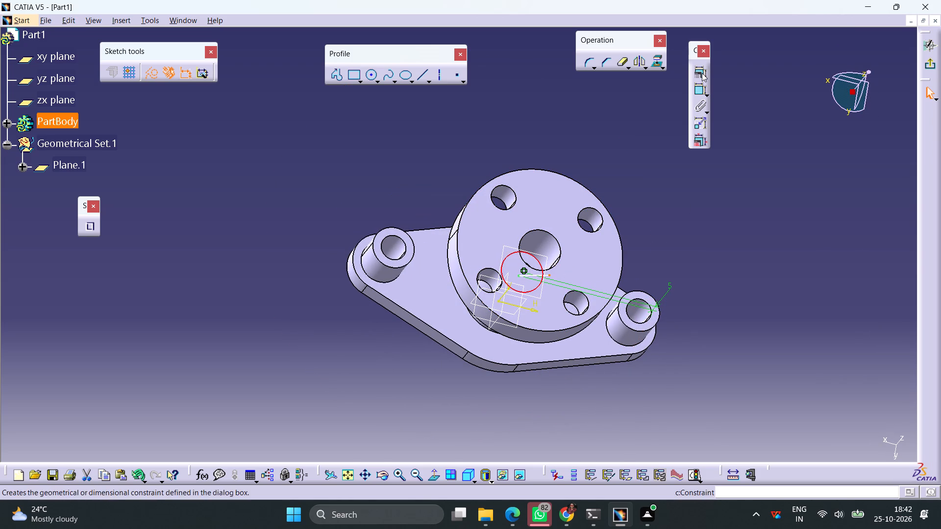
pyautogui.click(702, 73)
pyautogui.click(863, 269)
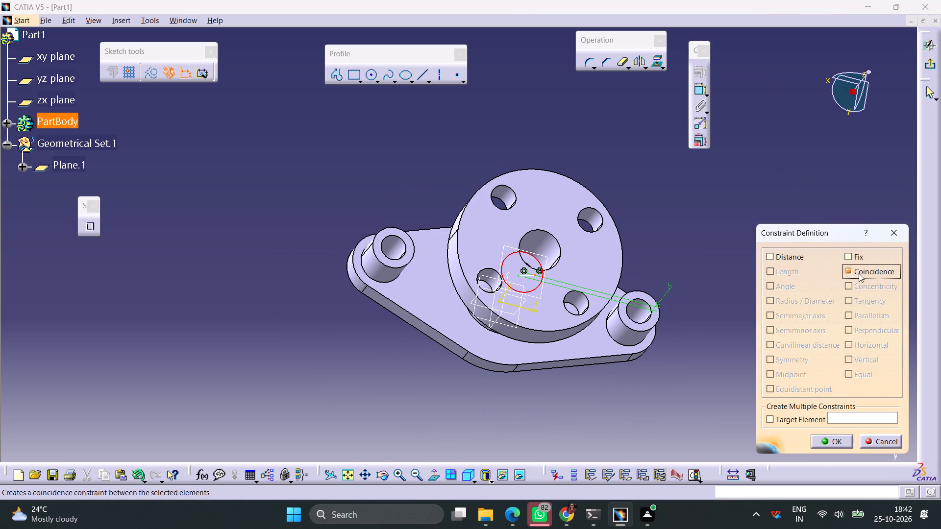
pyautogui.click(841, 441)
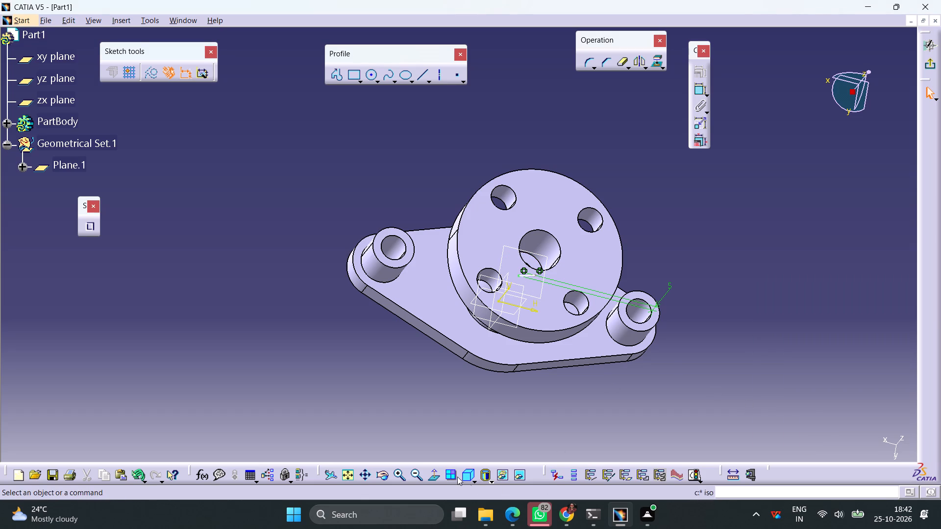
# Draw a vertical line on the axis from the slanted line's lower endpoint up to the level of the offset reference plane.
pyautogui.click(435, 478)
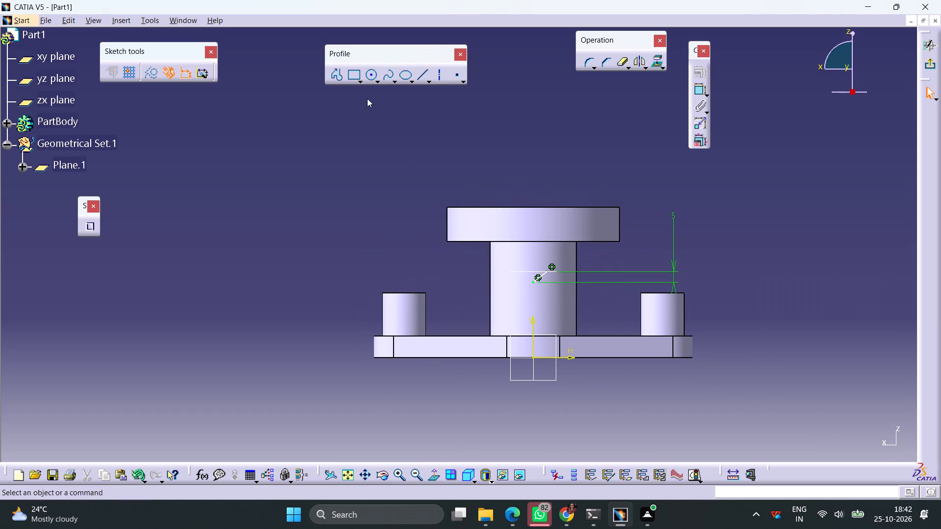
pyautogui.click(421, 76)
pyautogui.keyDown('ctrl'); pyautogui.moveTo(565, 320); pyautogui.dragTo(567, 281, button='middle'); pyautogui.keyUp('ctrl')
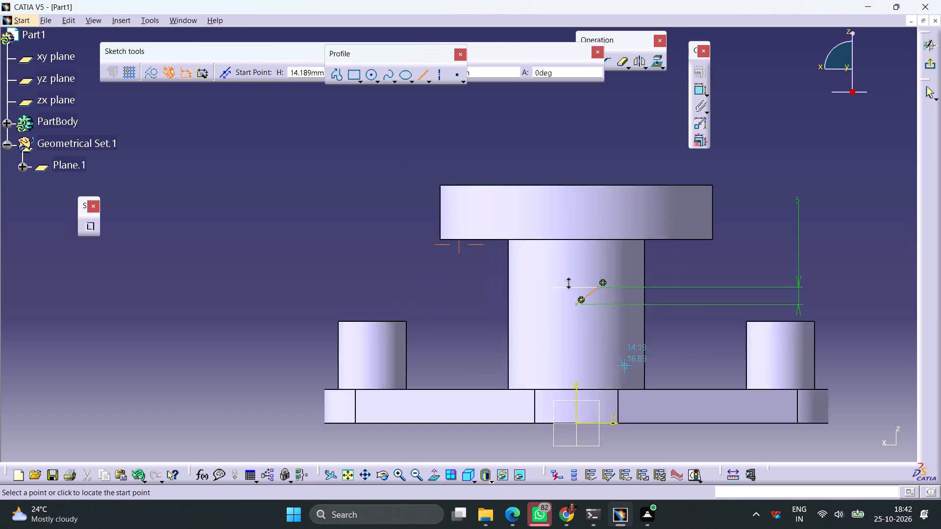
pyautogui.keyDown('ctrl'); pyautogui.moveTo(567, 281); pyautogui.dragTo(573, 240, button='middle'); pyautogui.keyUp('ctrl')
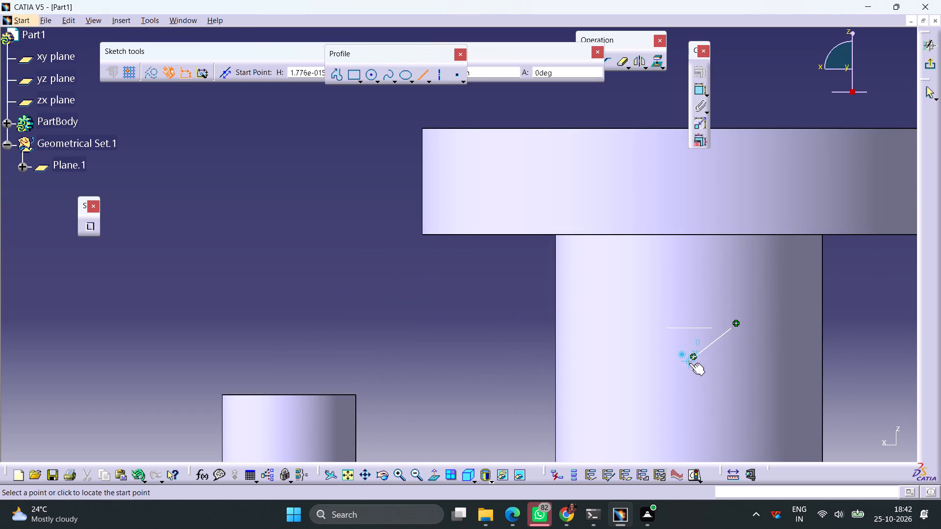
pyautogui.click(689, 363)
pyautogui.click(689, 330)
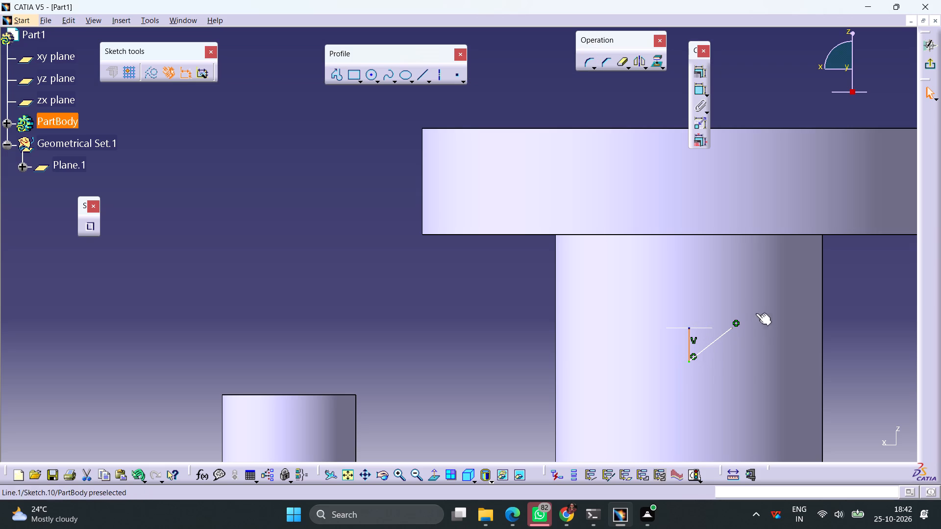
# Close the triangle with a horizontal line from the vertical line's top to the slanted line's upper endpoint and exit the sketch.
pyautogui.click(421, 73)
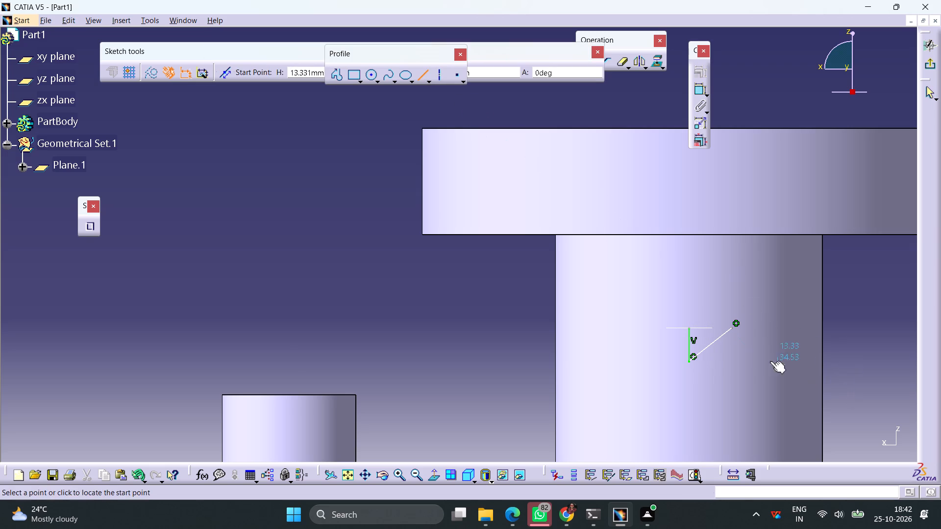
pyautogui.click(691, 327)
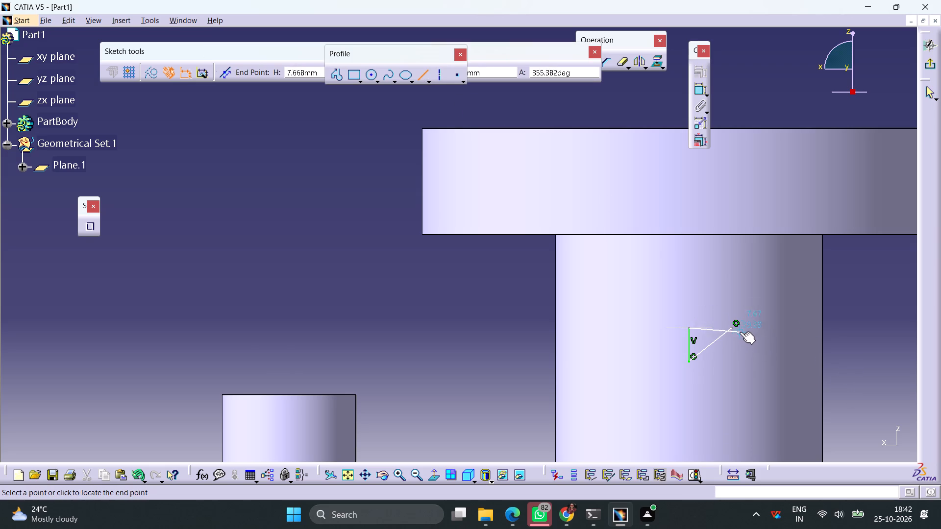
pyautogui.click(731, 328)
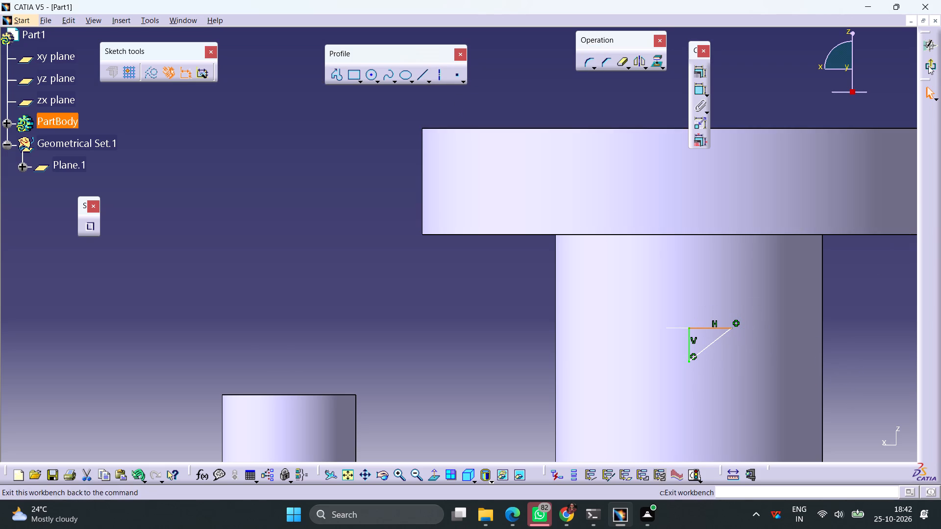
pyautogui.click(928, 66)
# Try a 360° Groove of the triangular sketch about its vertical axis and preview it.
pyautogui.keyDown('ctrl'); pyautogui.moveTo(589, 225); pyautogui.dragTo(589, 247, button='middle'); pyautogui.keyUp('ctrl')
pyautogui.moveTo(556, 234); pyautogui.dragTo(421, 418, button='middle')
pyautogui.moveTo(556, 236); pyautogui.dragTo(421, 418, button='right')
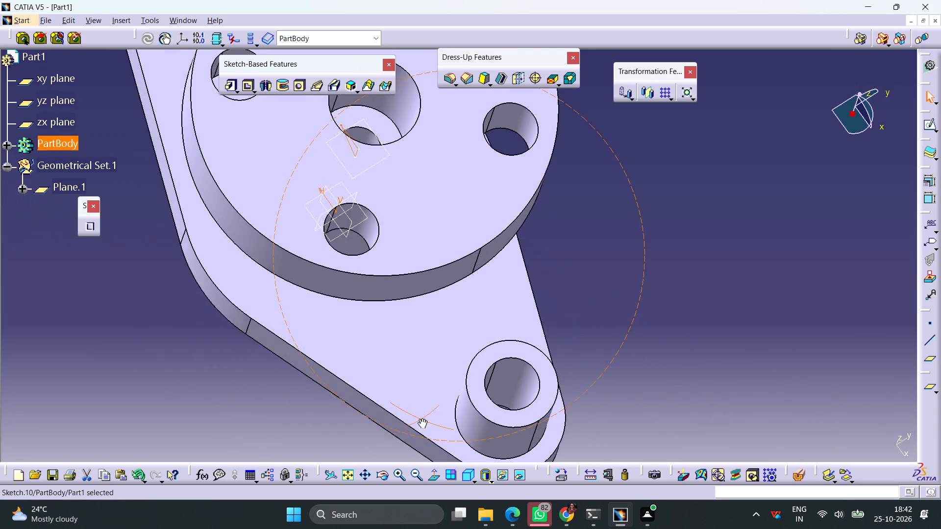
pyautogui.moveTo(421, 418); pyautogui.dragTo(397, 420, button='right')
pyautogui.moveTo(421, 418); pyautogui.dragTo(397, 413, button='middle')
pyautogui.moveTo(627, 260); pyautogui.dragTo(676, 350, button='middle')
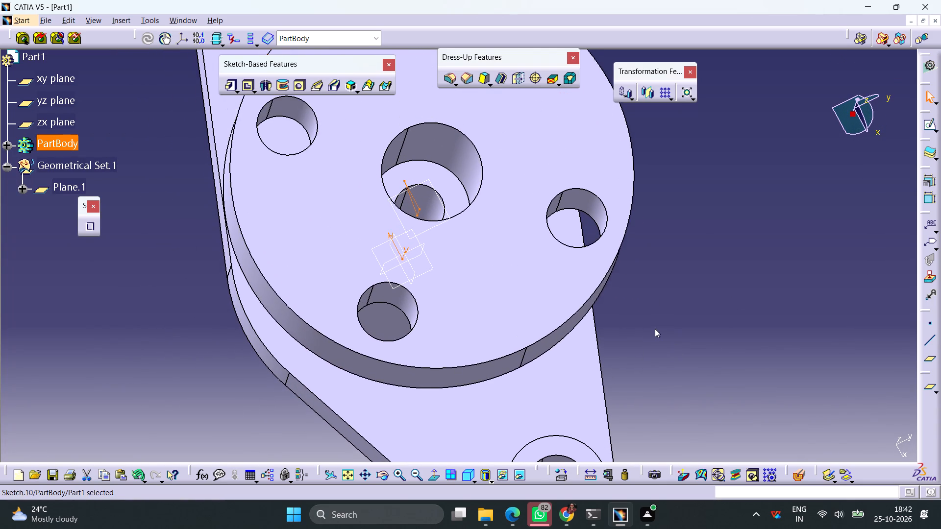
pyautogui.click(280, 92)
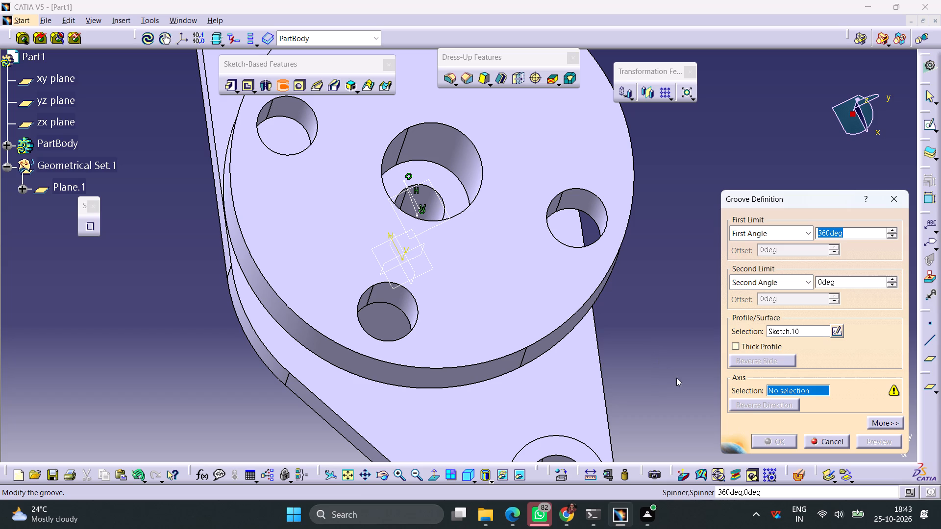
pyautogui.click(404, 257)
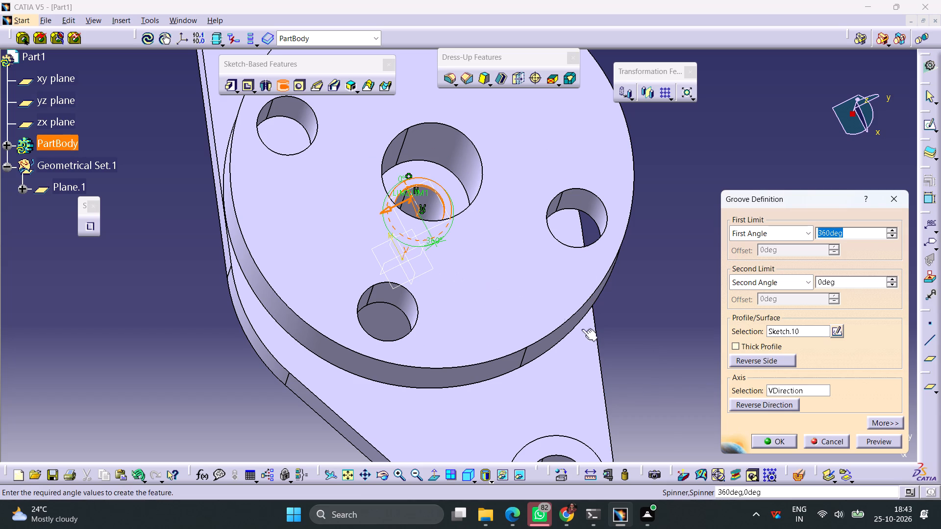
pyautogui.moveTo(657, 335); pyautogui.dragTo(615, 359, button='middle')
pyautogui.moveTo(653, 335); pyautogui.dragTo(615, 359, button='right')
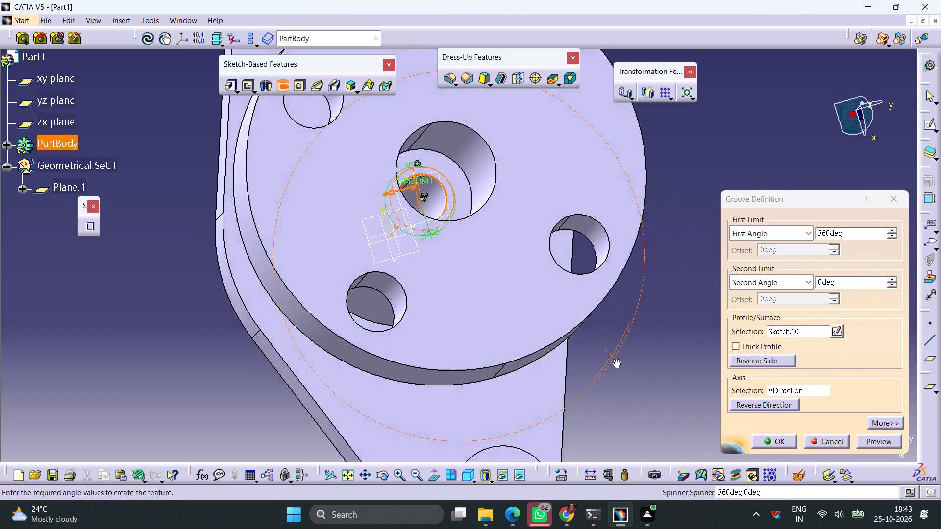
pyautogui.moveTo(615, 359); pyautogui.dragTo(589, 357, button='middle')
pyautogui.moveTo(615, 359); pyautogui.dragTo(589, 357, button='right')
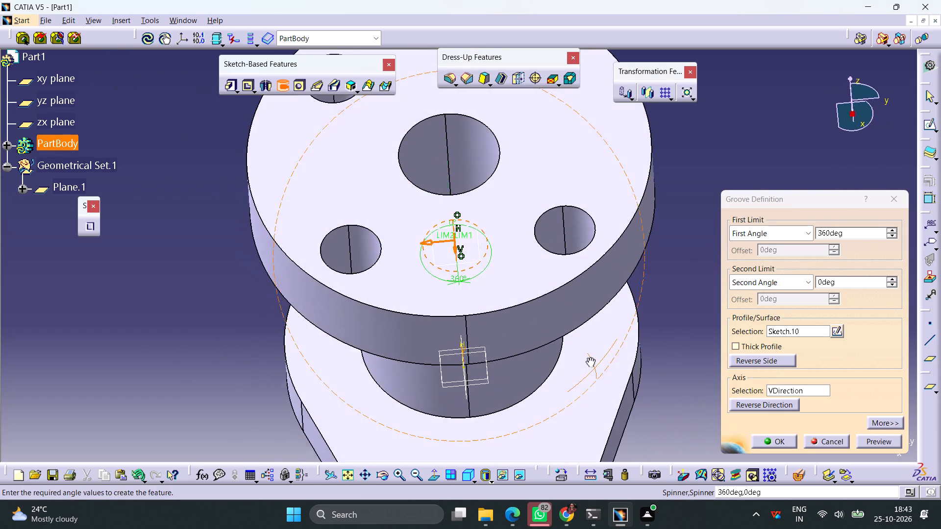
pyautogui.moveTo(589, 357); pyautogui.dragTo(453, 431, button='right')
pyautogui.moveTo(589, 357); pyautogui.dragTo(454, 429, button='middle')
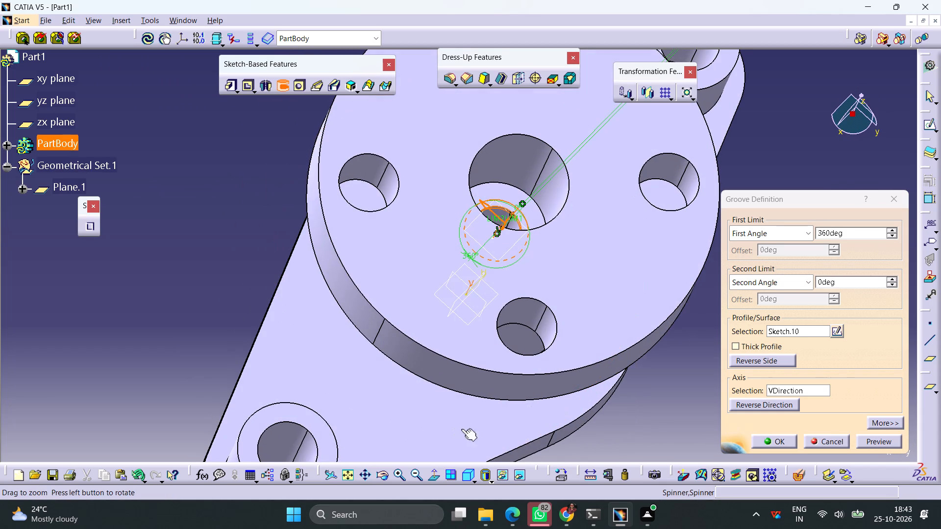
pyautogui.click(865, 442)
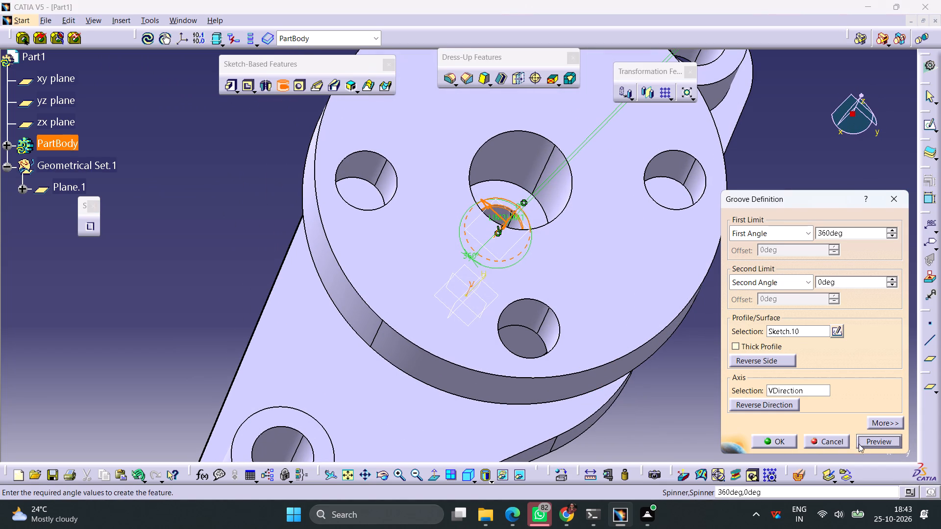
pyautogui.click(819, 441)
# In the triangular groove sketch, delete the coincidence constraint at the slanted line's upper endpoint and the horizontal line.
pyautogui.moveTo(697, 390); pyautogui.dragTo(697, 390, button='middle')
pyautogui.moveTo(697, 390); pyautogui.dragTo(548, 331, button='right')
pyautogui.moveTo(697, 390); pyautogui.dragTo(548, 330, button='middle')
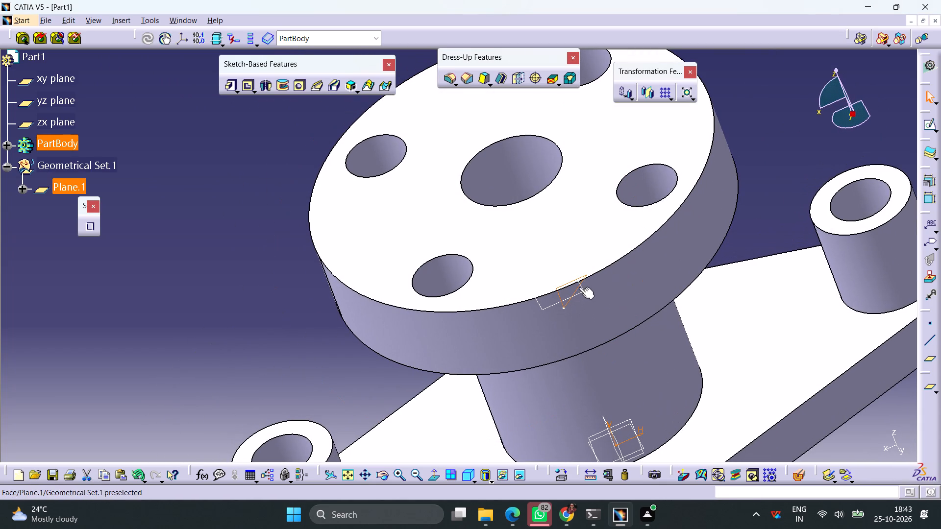
pyautogui.doubleClick(579, 287)
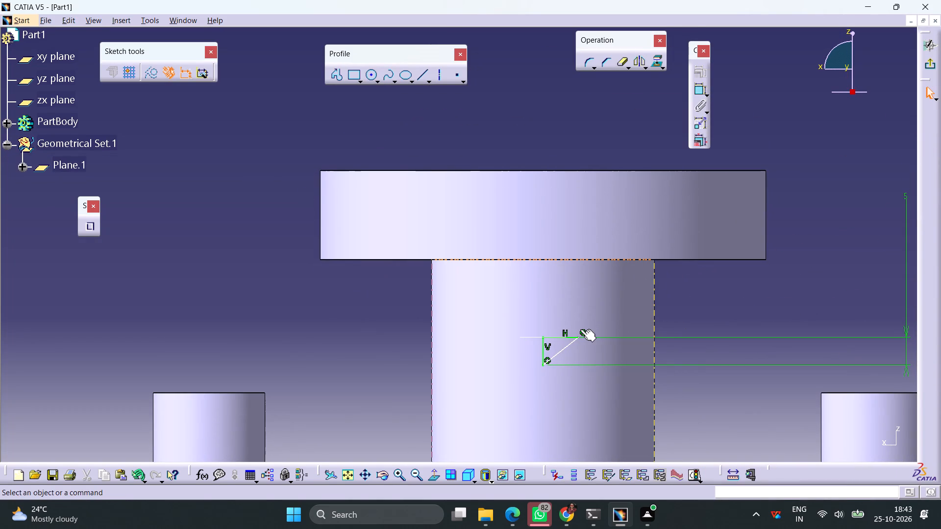
pyautogui.click(582, 332)
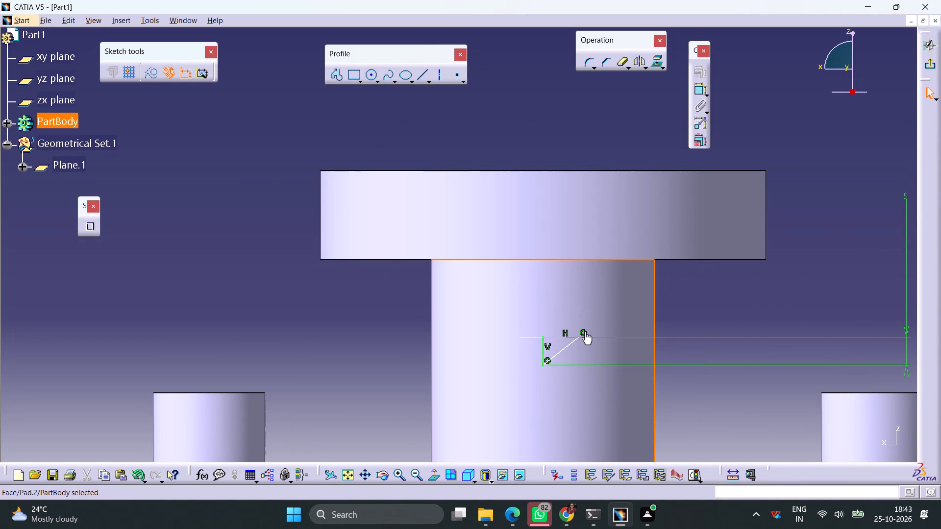
pyautogui.click(584, 333)
pyautogui.press('Delete')
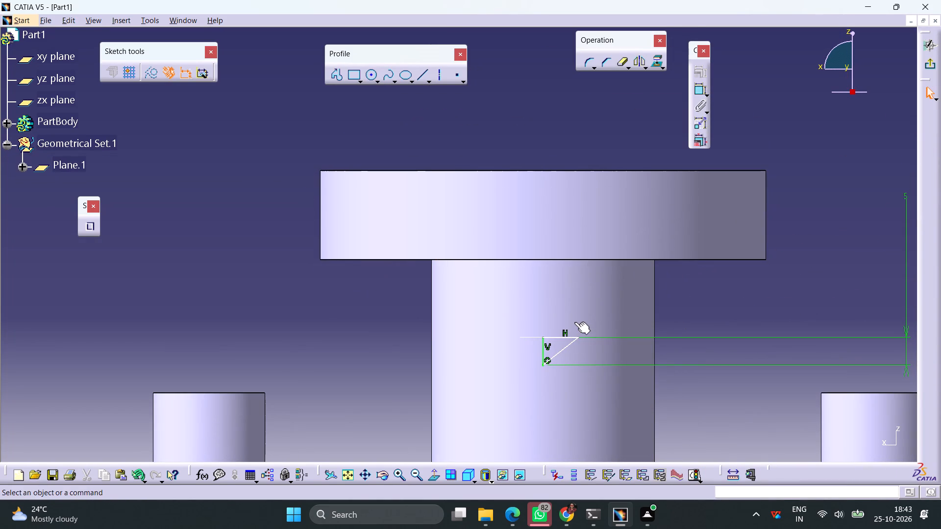
pyautogui.click(563, 337)
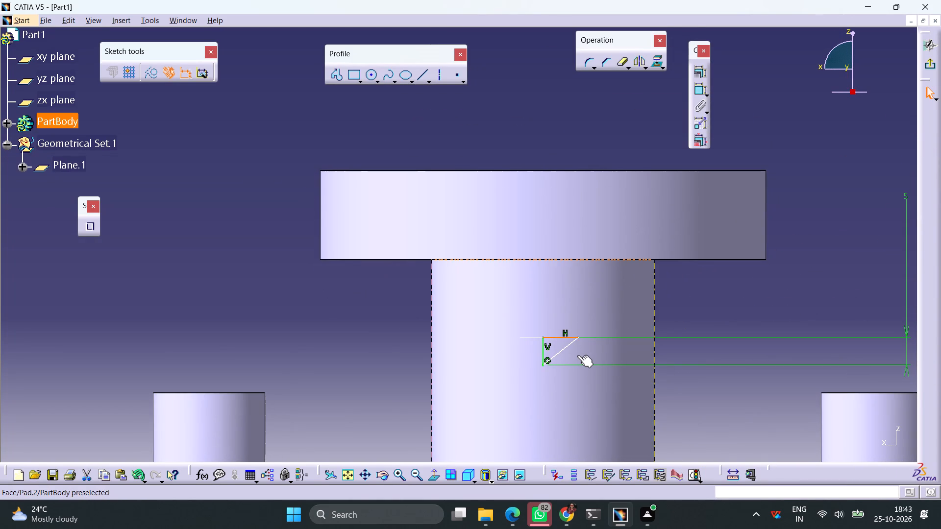
pyautogui.press('Delete')
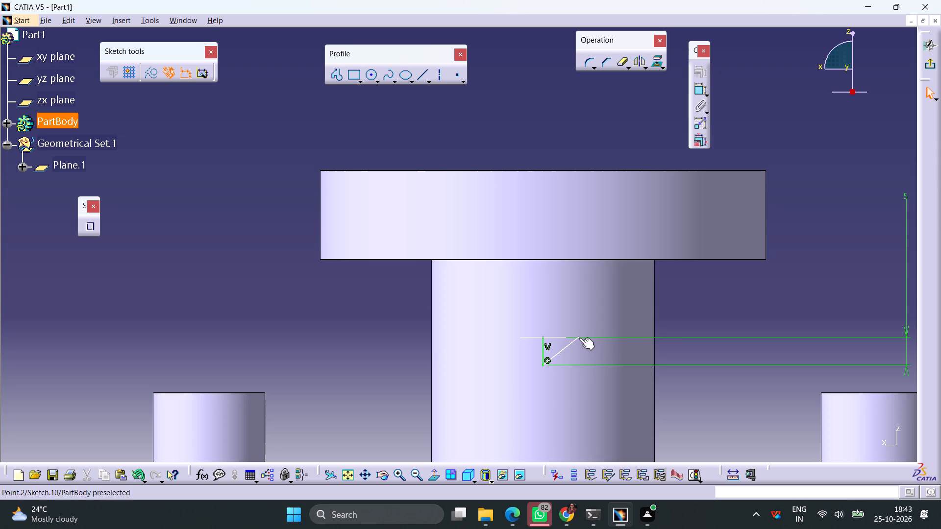
# Constrain the slanted line's upper endpoint 10 mm horizontally from the sketch's vertical axis.
pyautogui.click(578, 337)
pyautogui.keyDown('ctrl'); pyautogui.moveTo(671, 329); pyautogui.dragTo(659, 367, button='middle'); pyautogui.keyUp('ctrl')
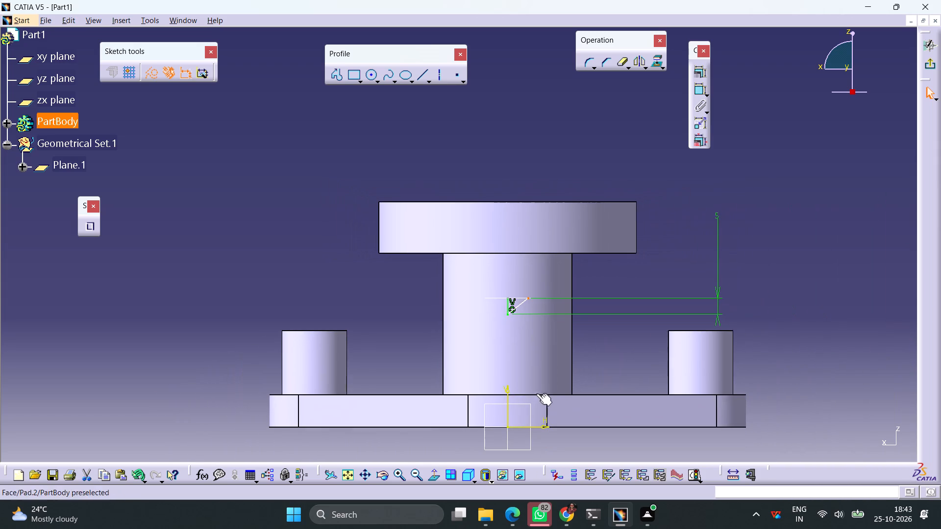
pyautogui.keyDown('ctrl'); pyautogui.click(506, 400); pyautogui.keyUp('ctrl')
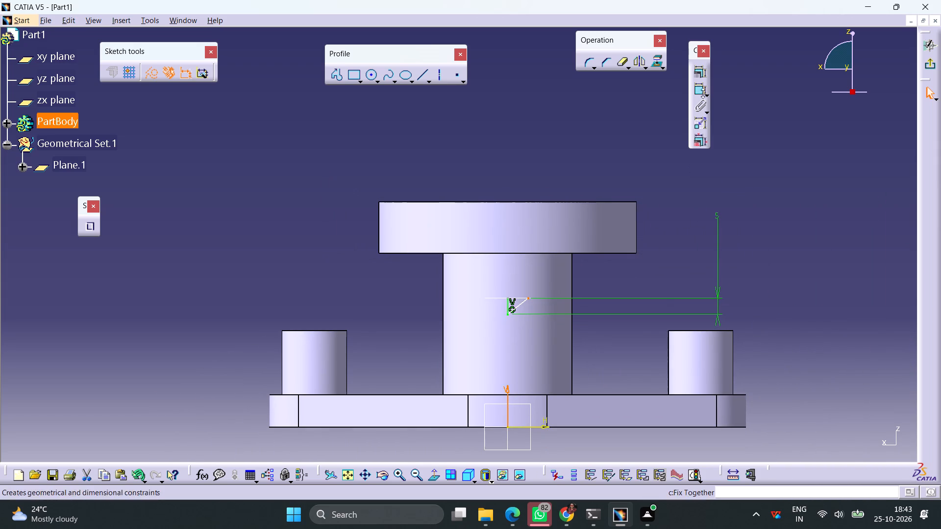
pyautogui.click(698, 92)
pyautogui.click(550, 151)
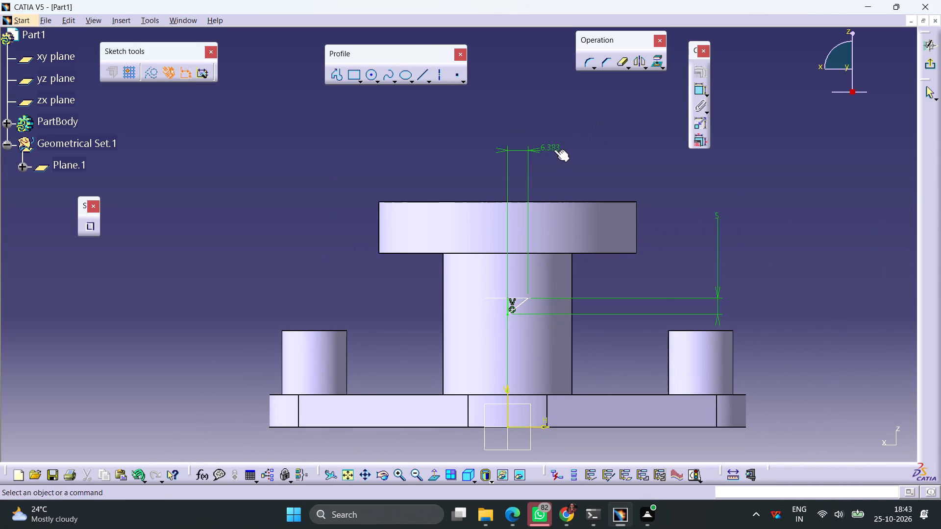
pyautogui.doubleClick(554, 149)
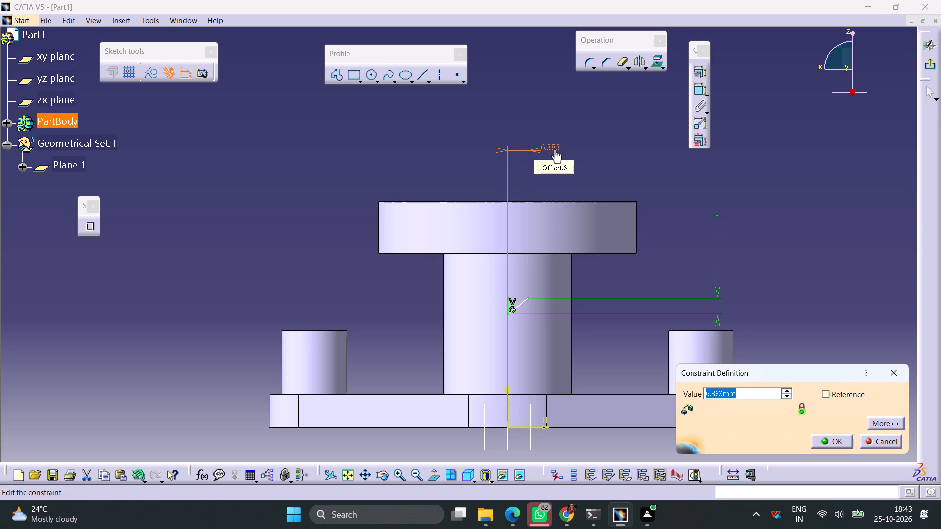
pyautogui.write('10')
pyautogui.press('Return')
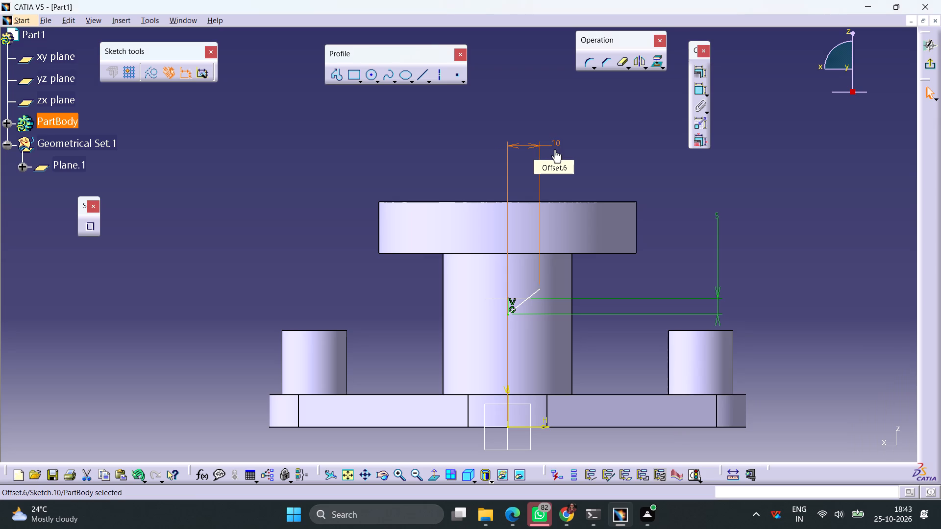
pyautogui.click(671, 245)
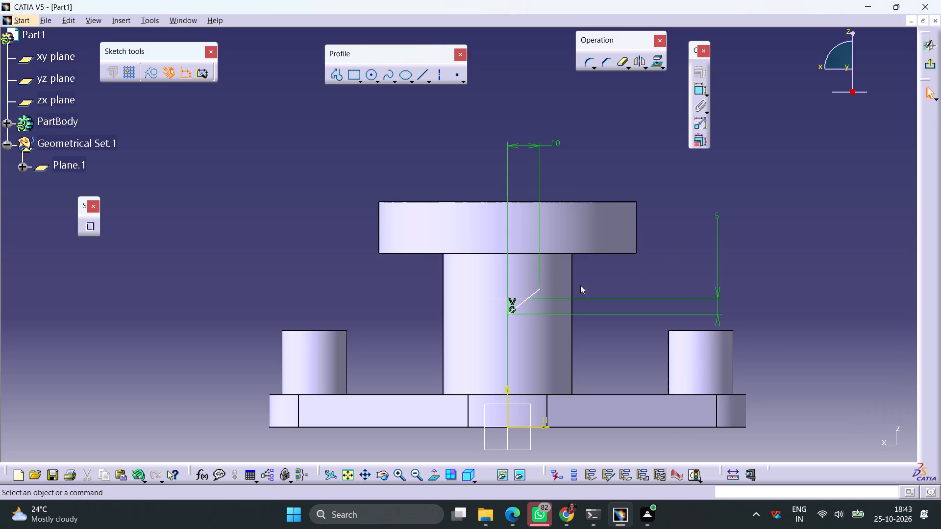
# Constrain the vertical distance between the slanted line's two endpoints to 5 mm.
pyautogui.click(538, 289)
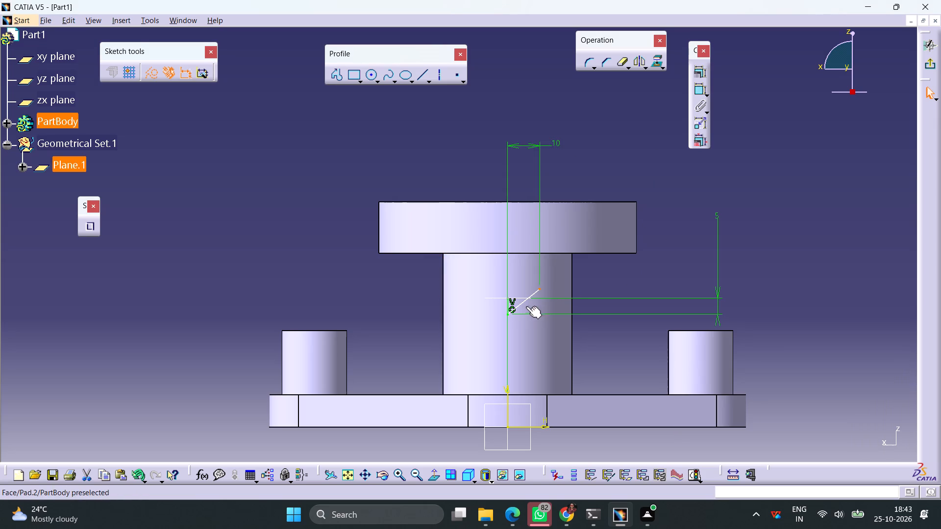
pyautogui.click(698, 94)
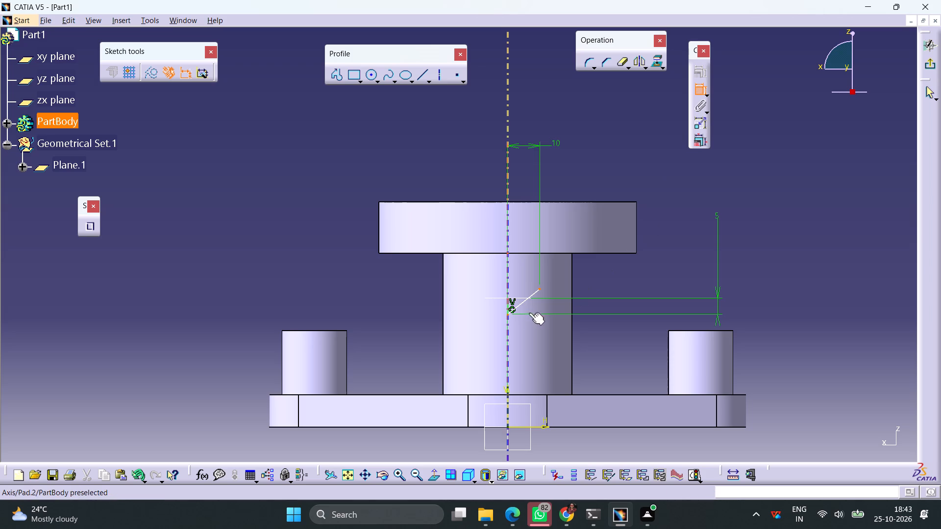
pyautogui.click(508, 313)
pyautogui.rightClick(620, 286)
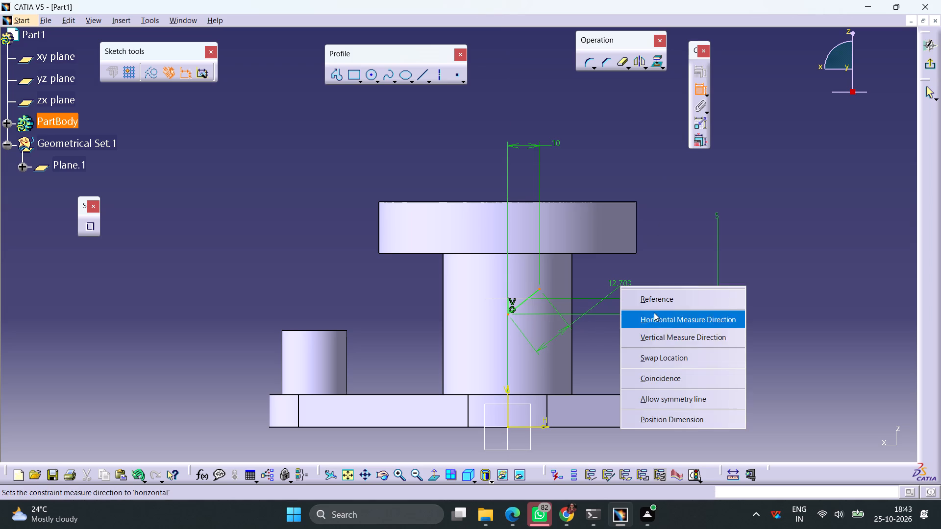
pyautogui.click(657, 339)
pyautogui.click(646, 329)
pyautogui.doubleClick(646, 327)
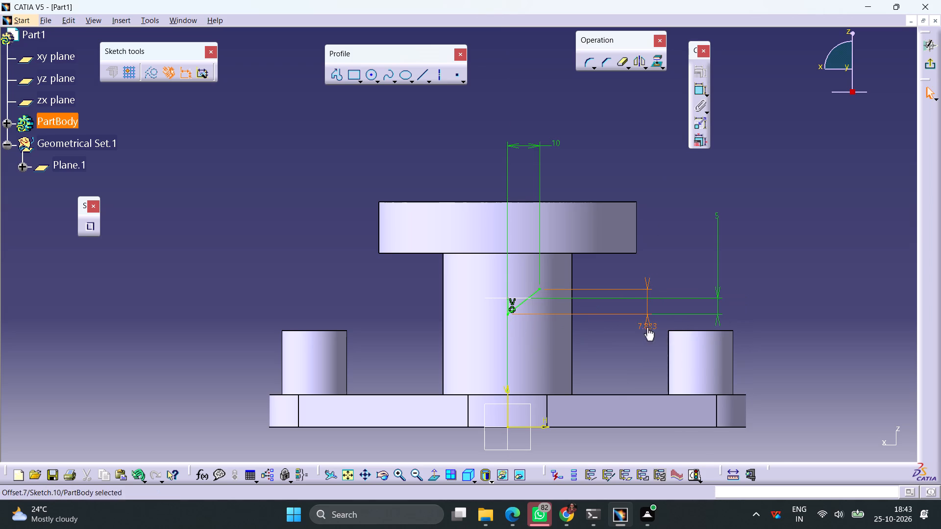
pyautogui.press('5')
pyautogui.press('Return')
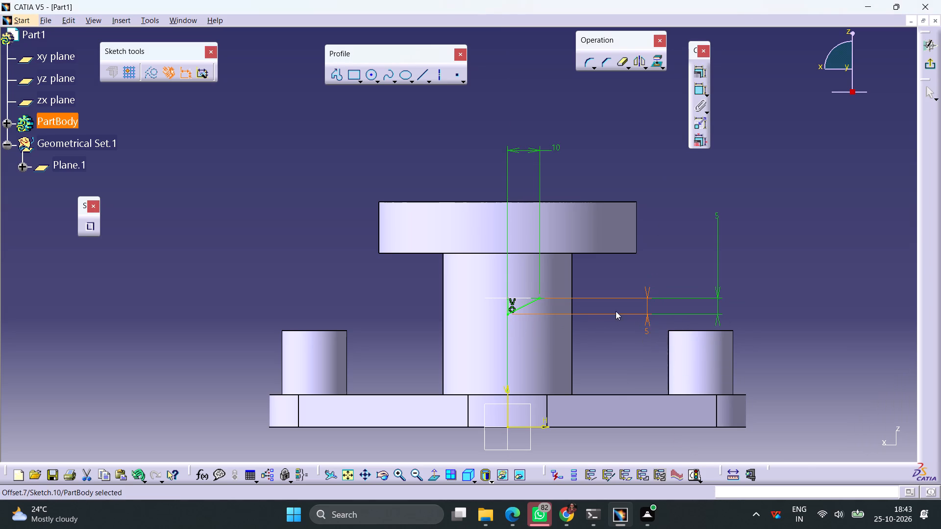
pyautogui.click(674, 263)
# Close the triangle with a horizontal line from the slanted line's upper endpoint to the top of the vertical line.
pyautogui.click(421, 78)
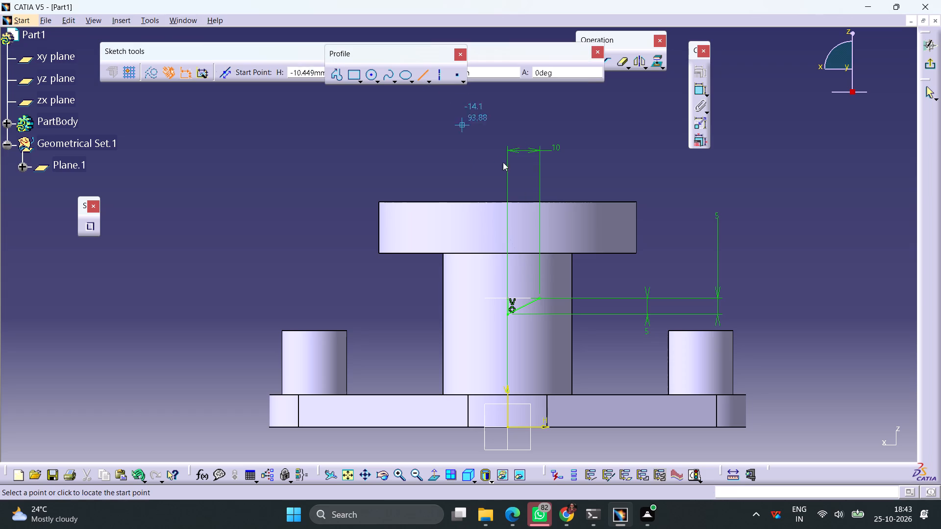
pyautogui.click(539, 298)
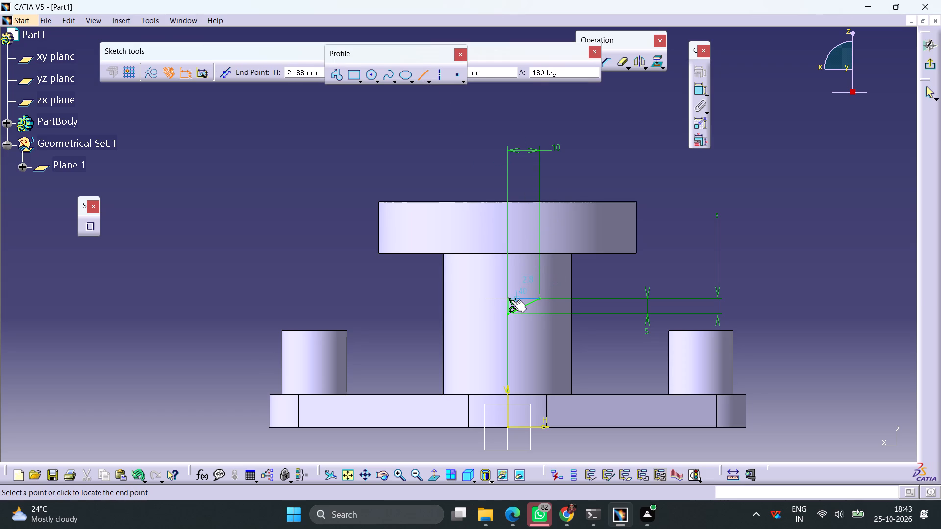
pyautogui.click(508, 299)
pyautogui.click(694, 245)
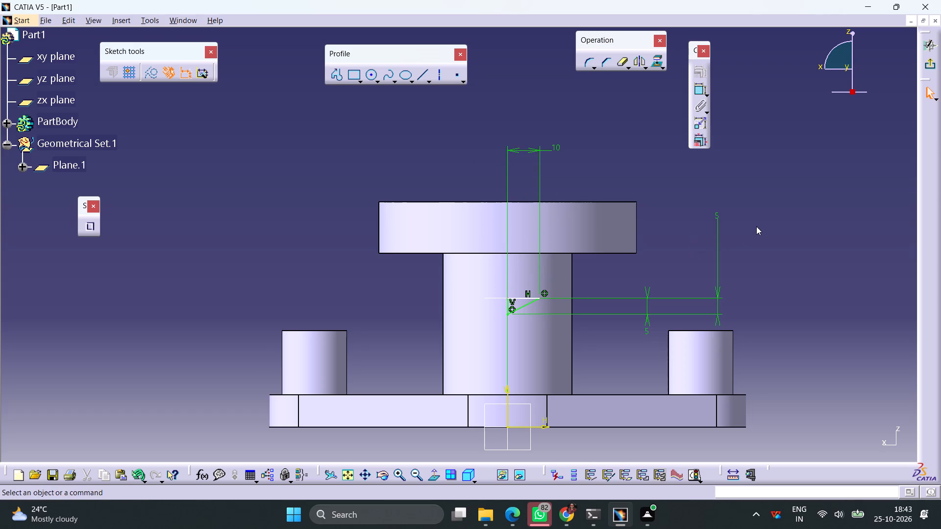
# Make the horizontal line's free endpoint coincident with the slanted line's upper endpoint and exit the sketch.
pyautogui.keyDown('ctrl'); pyautogui.moveTo(605, 286); pyautogui.dragTo(607, 244, button='middle'); pyautogui.keyUp('ctrl')
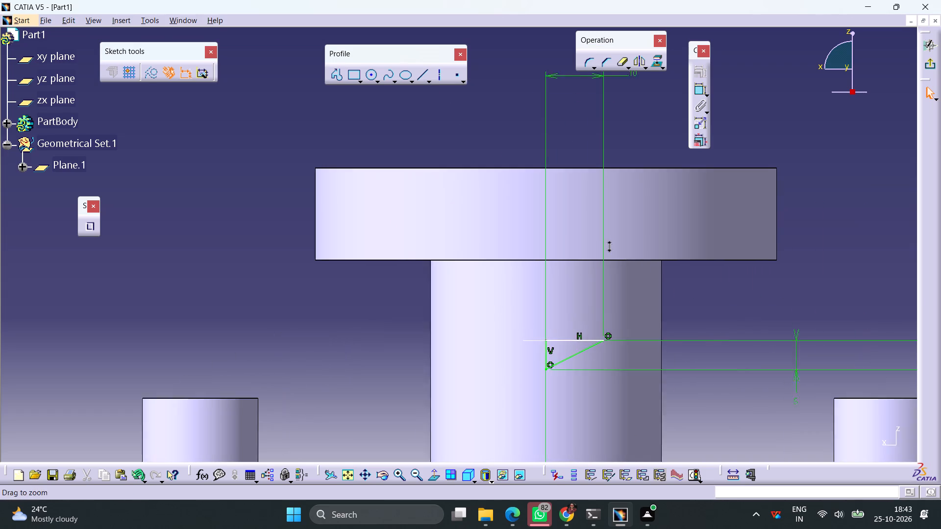
pyautogui.keyDown('ctrl'); pyautogui.moveTo(607, 244); pyautogui.dragTo(608, 237, button='middle'); pyautogui.keyUp('ctrl')
pyautogui.moveTo(624, 297); pyautogui.dragTo(572, 217, button='middle')
pyautogui.moveTo(530, 273); pyautogui.dragTo(535, 257)
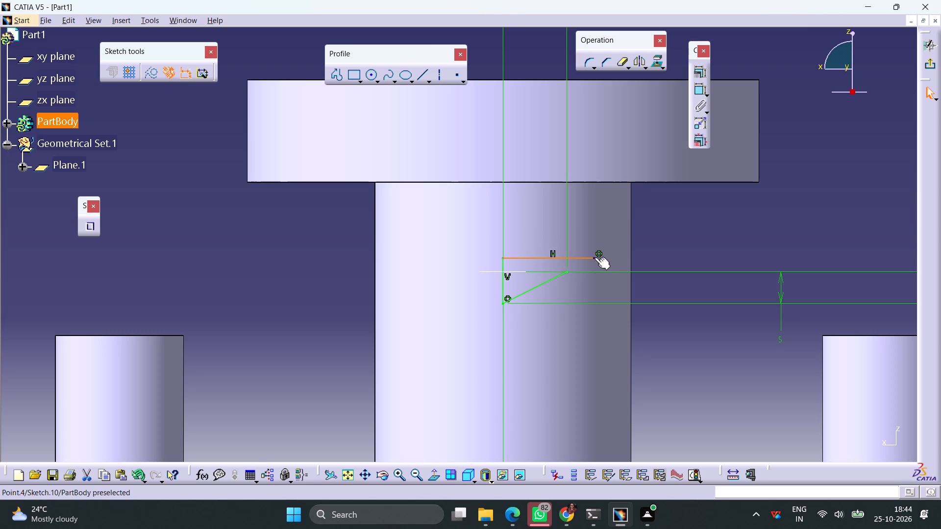
pyautogui.click(594, 257)
pyautogui.keyDown('ctrl'); pyautogui.click(567, 272); pyautogui.keyUp('ctrl')
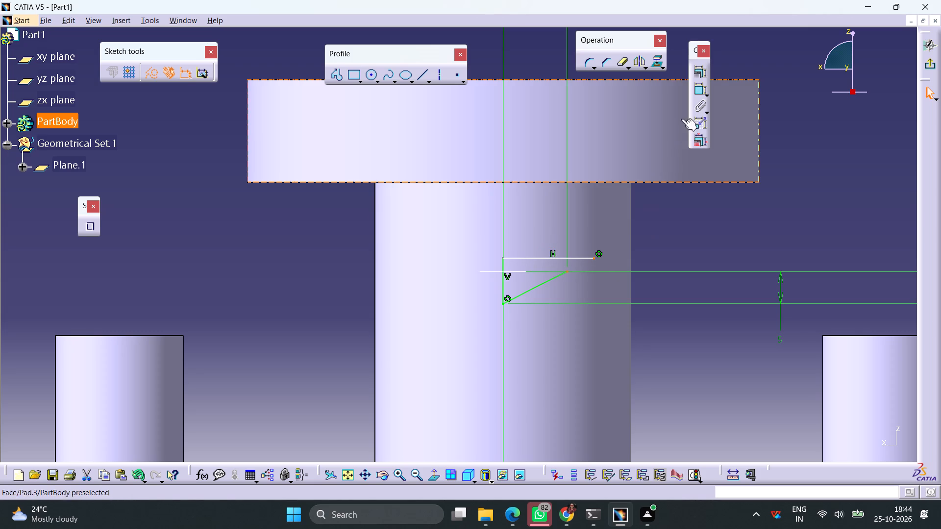
pyautogui.click(703, 73)
pyautogui.click(857, 274)
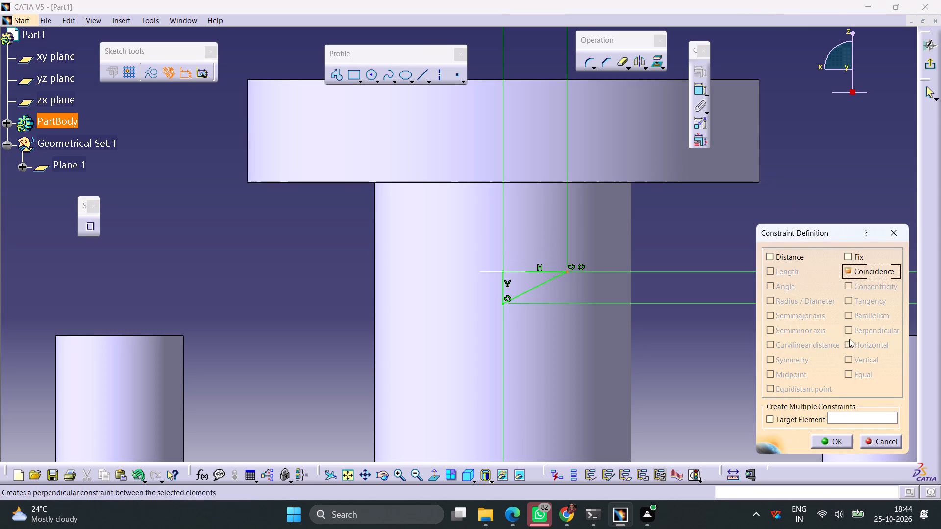
pyautogui.click(833, 442)
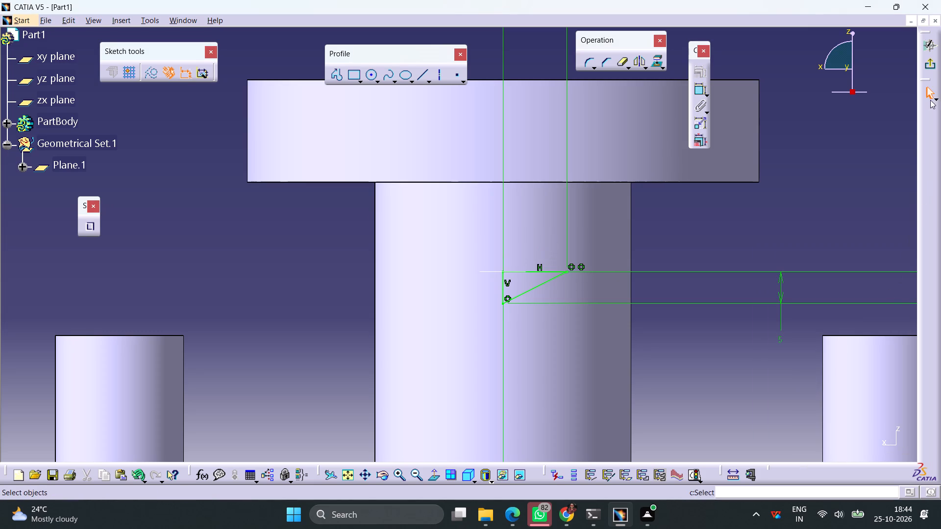
pyautogui.click(933, 67)
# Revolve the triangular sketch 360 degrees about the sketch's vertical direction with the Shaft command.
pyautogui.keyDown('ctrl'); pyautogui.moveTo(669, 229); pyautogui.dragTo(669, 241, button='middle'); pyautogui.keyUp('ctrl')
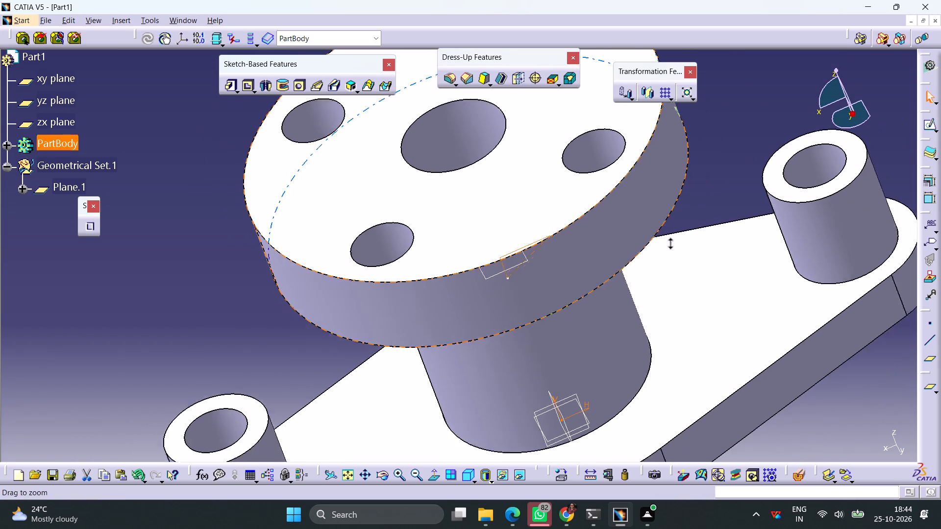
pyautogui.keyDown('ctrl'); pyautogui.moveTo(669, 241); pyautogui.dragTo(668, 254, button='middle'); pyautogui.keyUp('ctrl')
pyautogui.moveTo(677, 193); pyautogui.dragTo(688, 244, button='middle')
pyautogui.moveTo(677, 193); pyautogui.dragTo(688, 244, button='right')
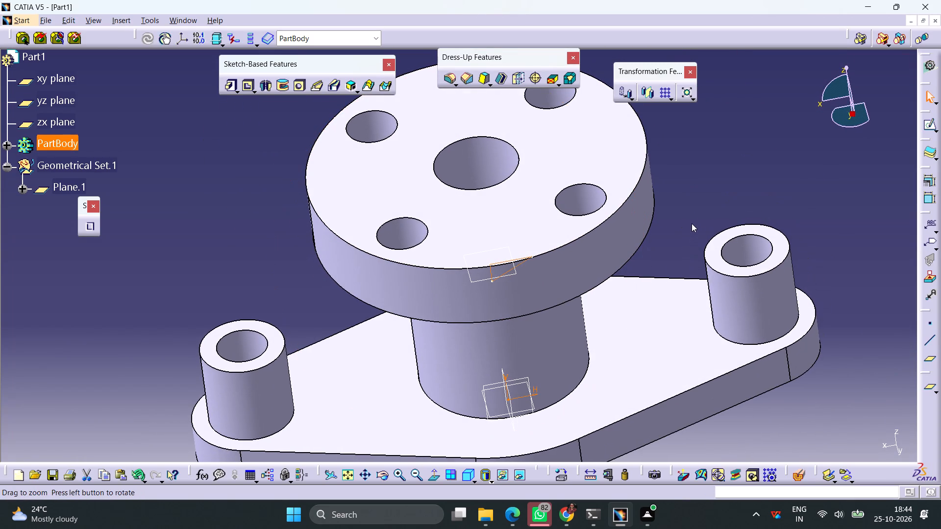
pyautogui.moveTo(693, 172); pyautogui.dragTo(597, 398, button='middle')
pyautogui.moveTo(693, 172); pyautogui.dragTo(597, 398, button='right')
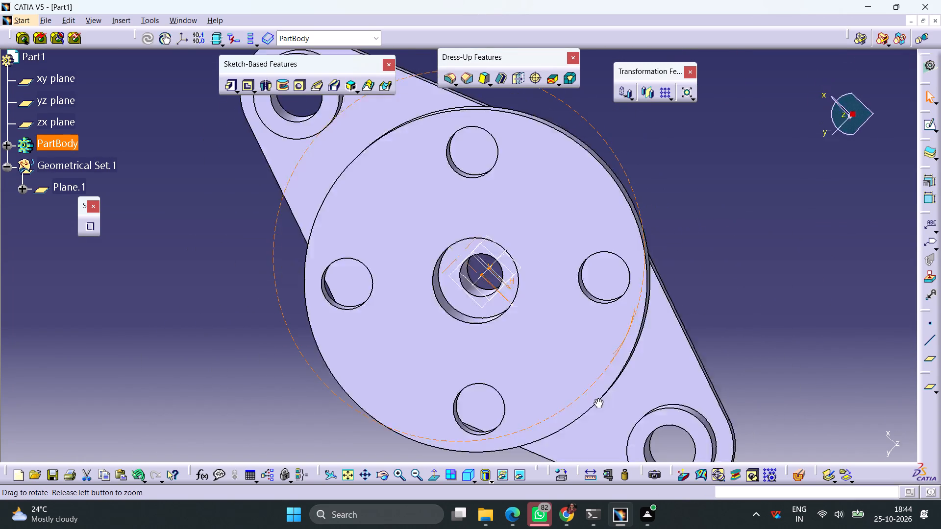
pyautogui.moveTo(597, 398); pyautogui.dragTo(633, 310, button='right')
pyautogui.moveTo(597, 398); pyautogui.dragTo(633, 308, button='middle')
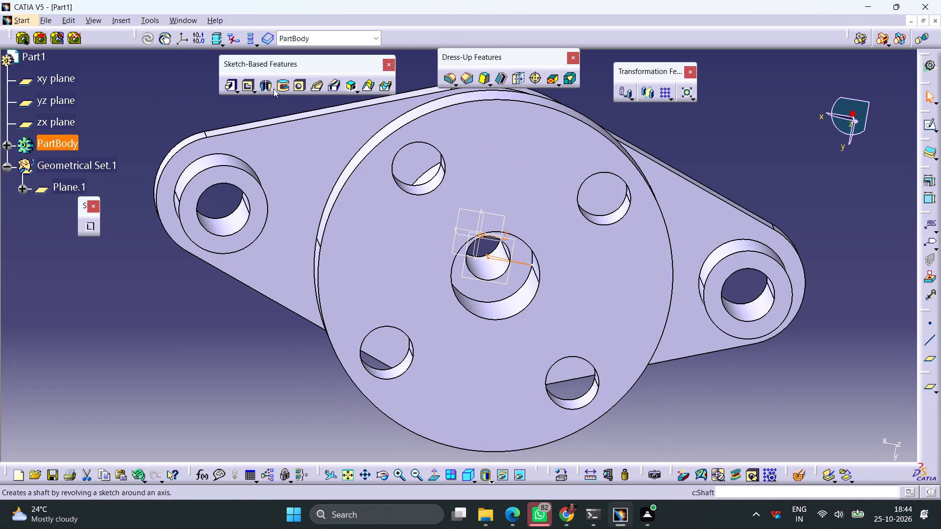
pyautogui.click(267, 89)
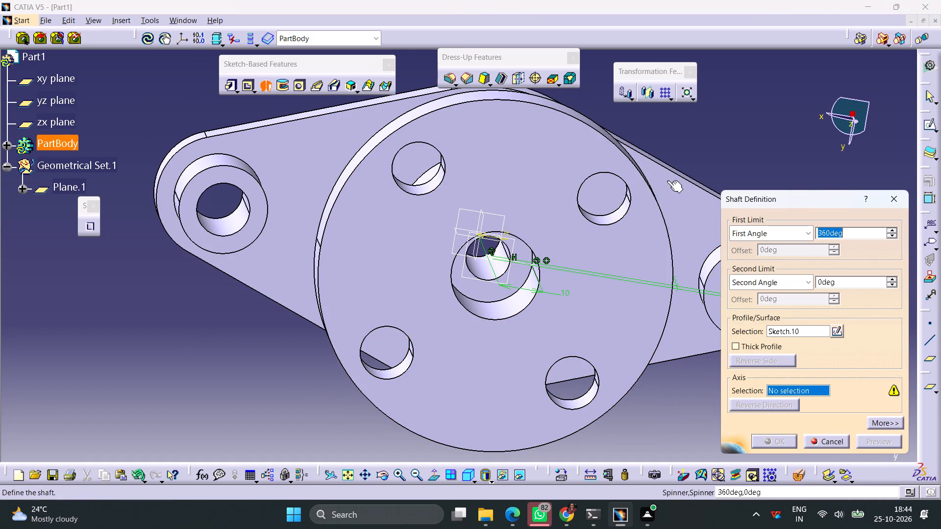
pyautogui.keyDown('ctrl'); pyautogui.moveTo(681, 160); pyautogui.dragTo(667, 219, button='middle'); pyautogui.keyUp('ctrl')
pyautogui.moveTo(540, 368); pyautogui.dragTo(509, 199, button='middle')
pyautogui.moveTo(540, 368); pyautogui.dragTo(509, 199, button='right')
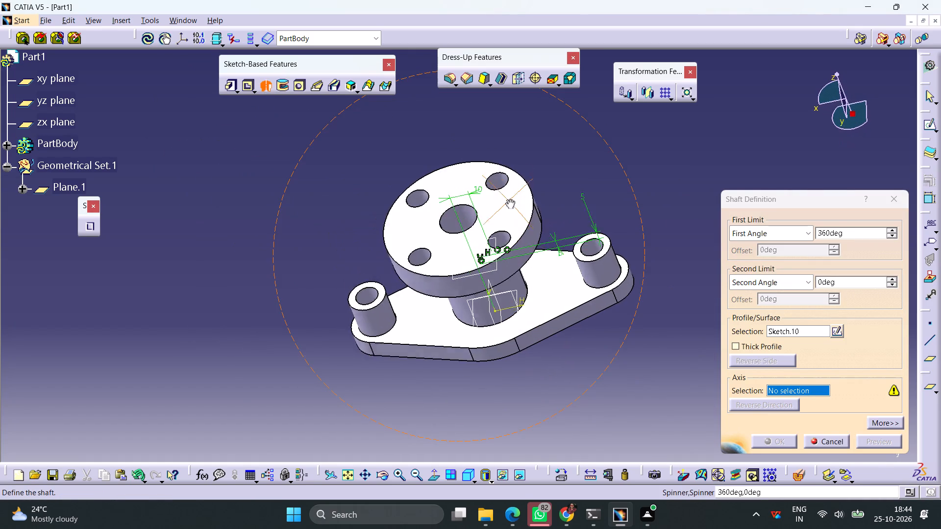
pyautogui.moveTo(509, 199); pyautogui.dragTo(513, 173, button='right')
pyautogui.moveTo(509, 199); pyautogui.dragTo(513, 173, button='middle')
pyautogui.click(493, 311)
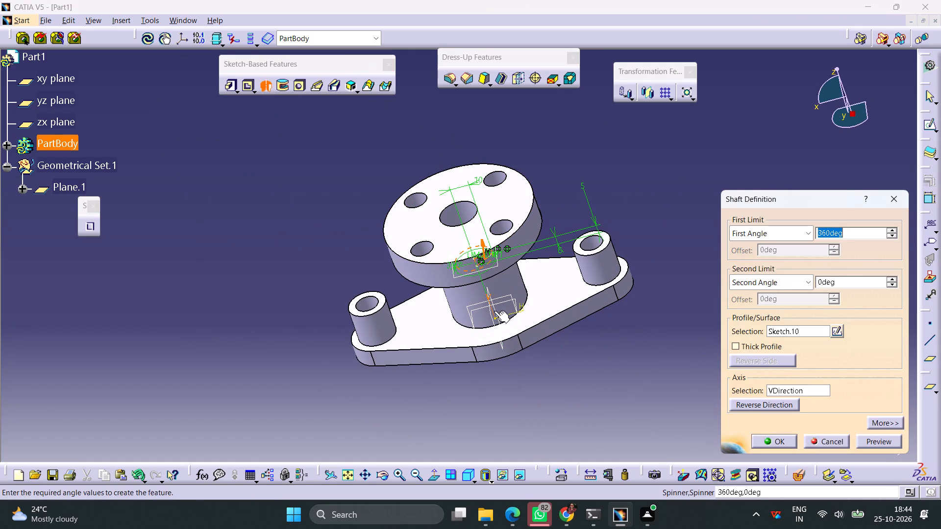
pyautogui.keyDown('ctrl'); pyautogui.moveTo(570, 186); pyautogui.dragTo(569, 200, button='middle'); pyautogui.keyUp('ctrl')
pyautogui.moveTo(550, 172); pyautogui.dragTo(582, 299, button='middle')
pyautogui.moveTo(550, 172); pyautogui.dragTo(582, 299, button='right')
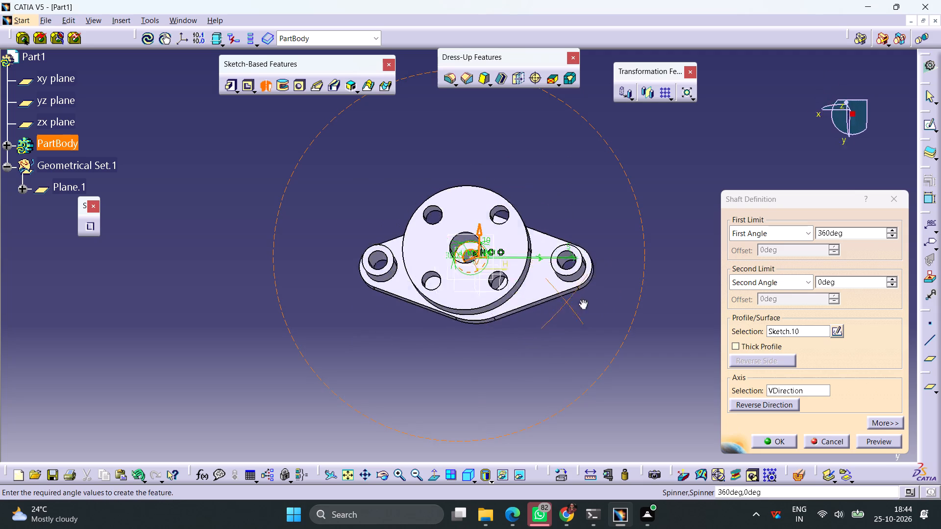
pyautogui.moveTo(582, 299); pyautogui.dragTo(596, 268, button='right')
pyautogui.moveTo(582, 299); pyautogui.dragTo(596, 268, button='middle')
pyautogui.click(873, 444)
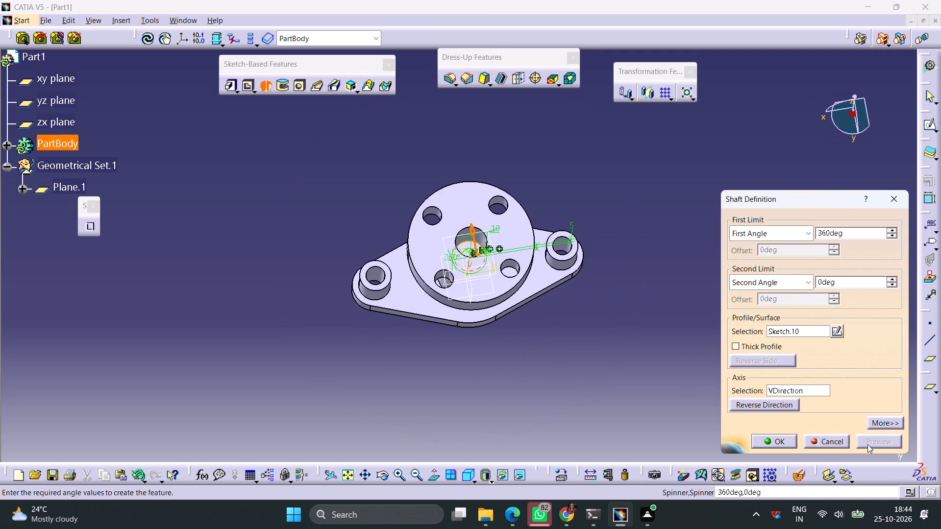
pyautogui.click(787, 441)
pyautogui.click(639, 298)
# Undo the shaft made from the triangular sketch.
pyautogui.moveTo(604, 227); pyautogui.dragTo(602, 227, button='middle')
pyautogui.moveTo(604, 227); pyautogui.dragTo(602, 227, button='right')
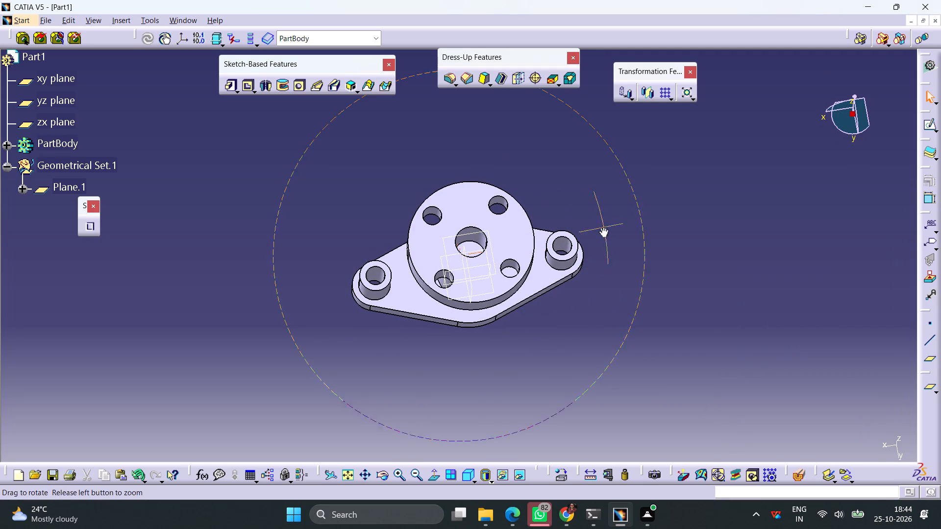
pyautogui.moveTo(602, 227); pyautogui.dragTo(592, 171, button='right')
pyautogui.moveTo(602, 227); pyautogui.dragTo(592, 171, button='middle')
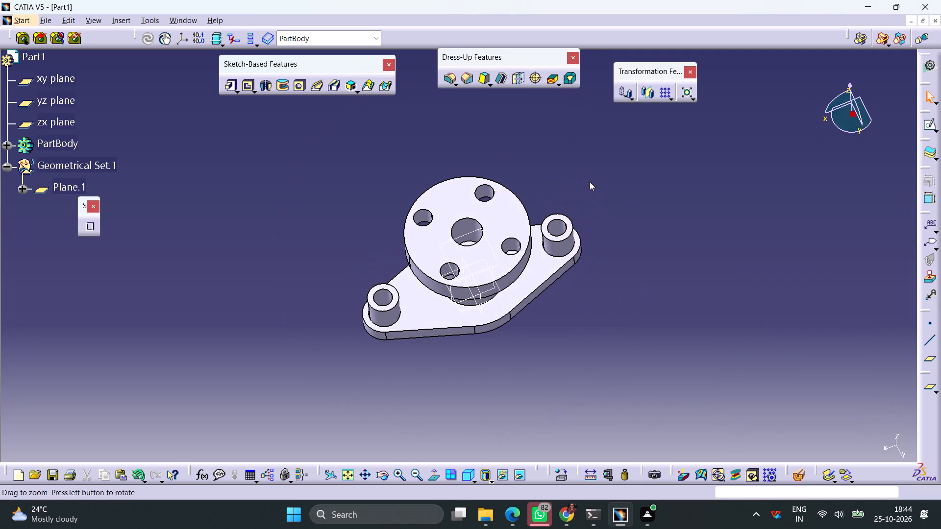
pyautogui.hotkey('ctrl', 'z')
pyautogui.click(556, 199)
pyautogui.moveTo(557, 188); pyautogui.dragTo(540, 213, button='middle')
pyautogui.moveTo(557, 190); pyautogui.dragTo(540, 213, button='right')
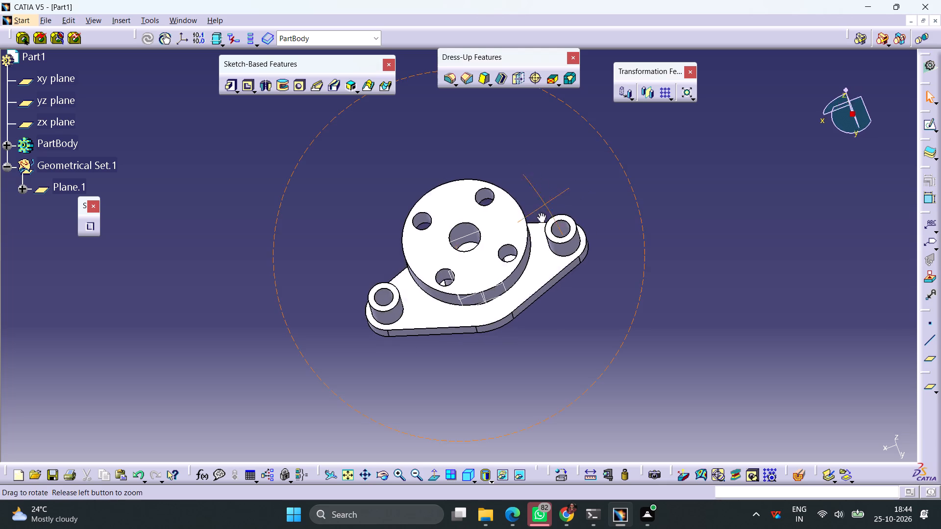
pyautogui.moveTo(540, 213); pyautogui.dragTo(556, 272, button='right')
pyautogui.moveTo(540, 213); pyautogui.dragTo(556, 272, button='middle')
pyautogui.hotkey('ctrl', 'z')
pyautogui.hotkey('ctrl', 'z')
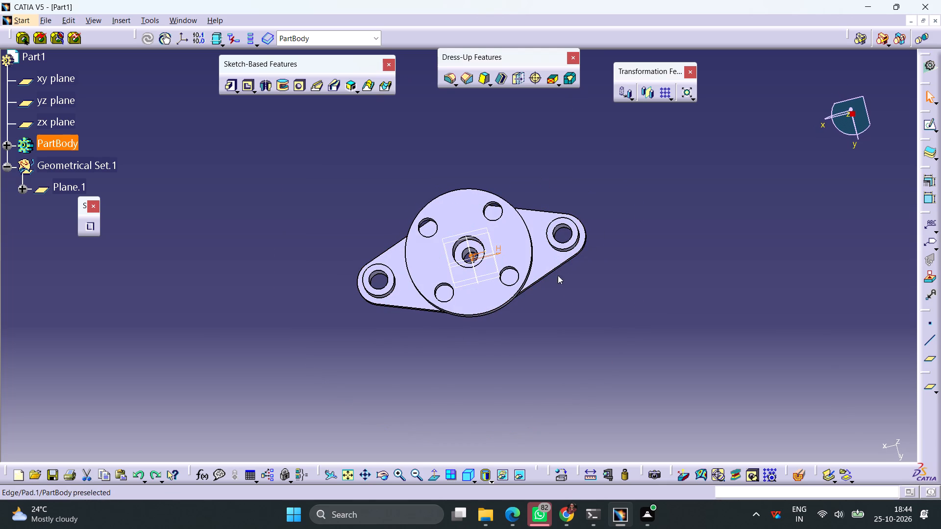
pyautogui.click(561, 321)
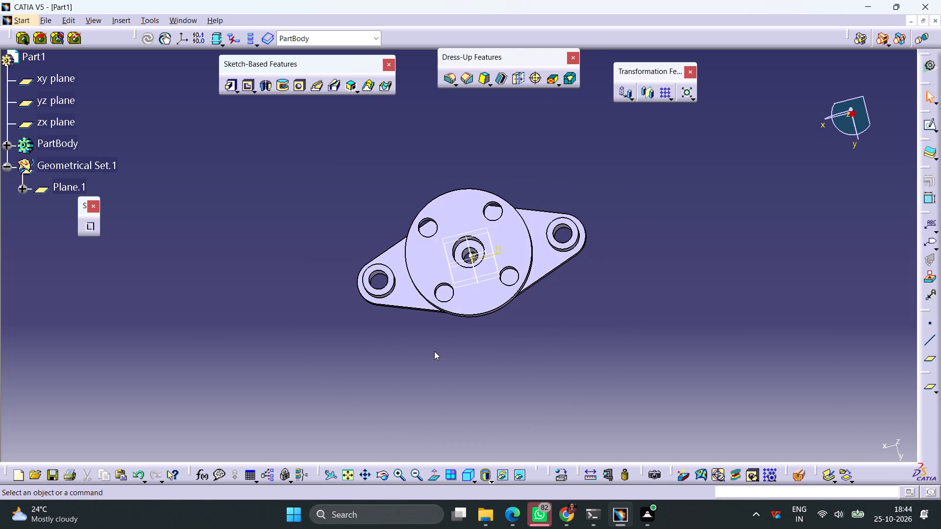
# Reopen the triangular sketch and delete its vertical line.
pyautogui.moveTo(409, 344); pyautogui.dragTo(413, 323, button='middle')
pyautogui.moveTo(409, 344); pyautogui.dragTo(413, 323, button='right')
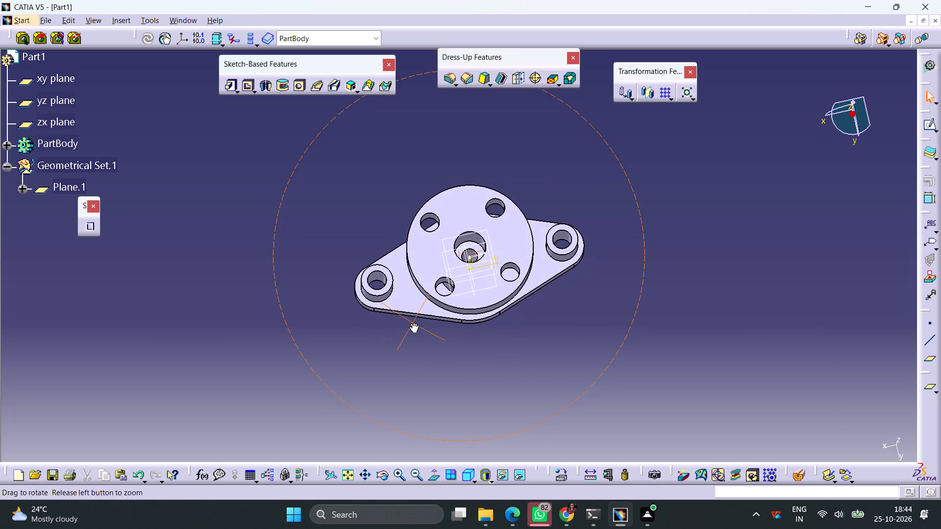
pyautogui.moveTo(413, 323); pyautogui.dragTo(394, 280, button='middle')
pyautogui.moveTo(413, 323); pyautogui.dragTo(394, 280, button='right')
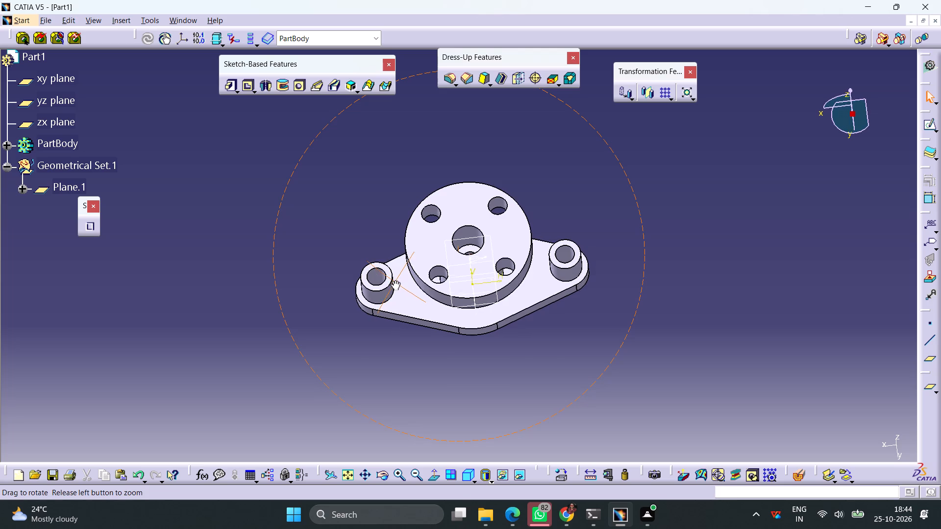
pyautogui.moveTo(394, 280); pyautogui.dragTo(392, 156, button='middle')
pyautogui.moveTo(394, 280); pyautogui.dragTo(392, 156, button='right')
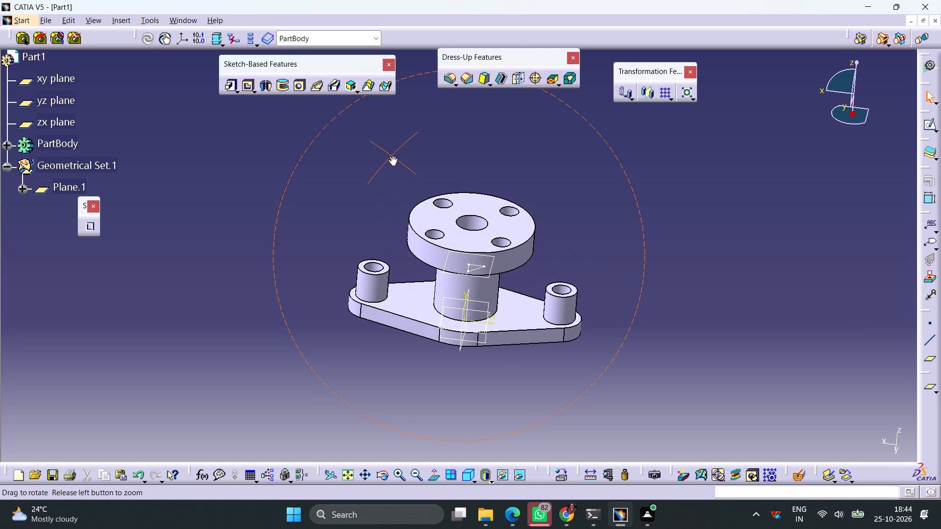
pyautogui.moveTo(392, 156); pyautogui.dragTo(402, 258, button='middle')
pyautogui.moveTo(392, 156); pyautogui.dragTo(402, 258, button='right')
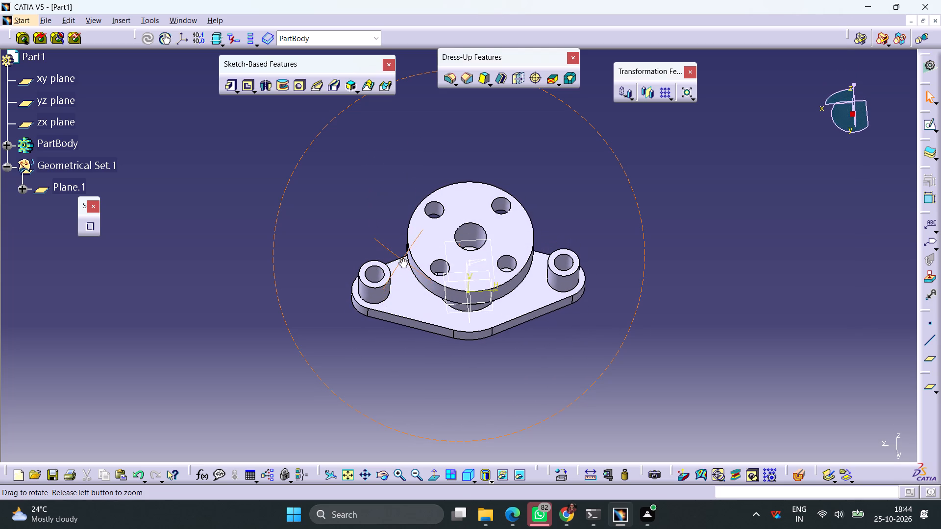
pyautogui.moveTo(402, 258); pyautogui.dragTo(401, 250, button='right')
pyautogui.moveTo(402, 258); pyautogui.dragTo(403, 247, button='middle')
pyautogui.doubleClick(477, 262)
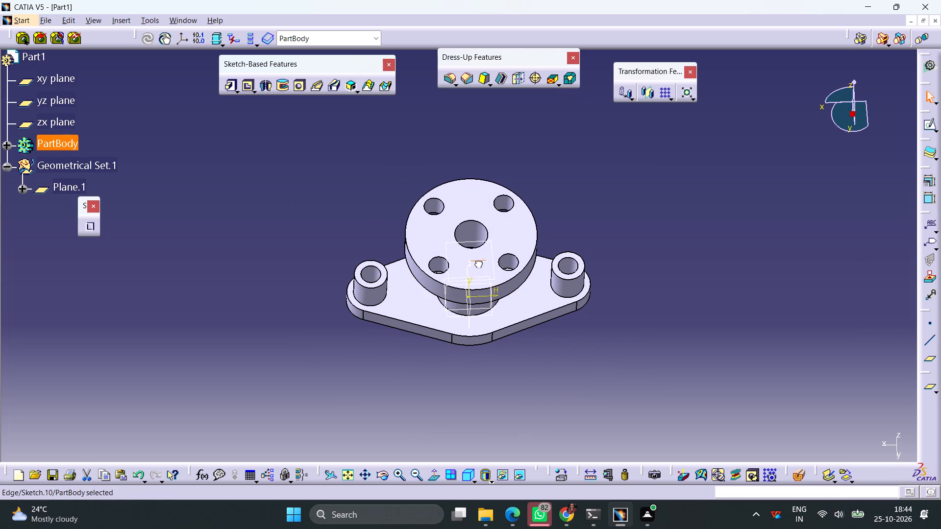
pyautogui.keyDown('ctrl'); pyautogui.moveTo(526, 370); pyautogui.dragTo(530, 248, button='middle'); pyautogui.keyUp('ctrl')
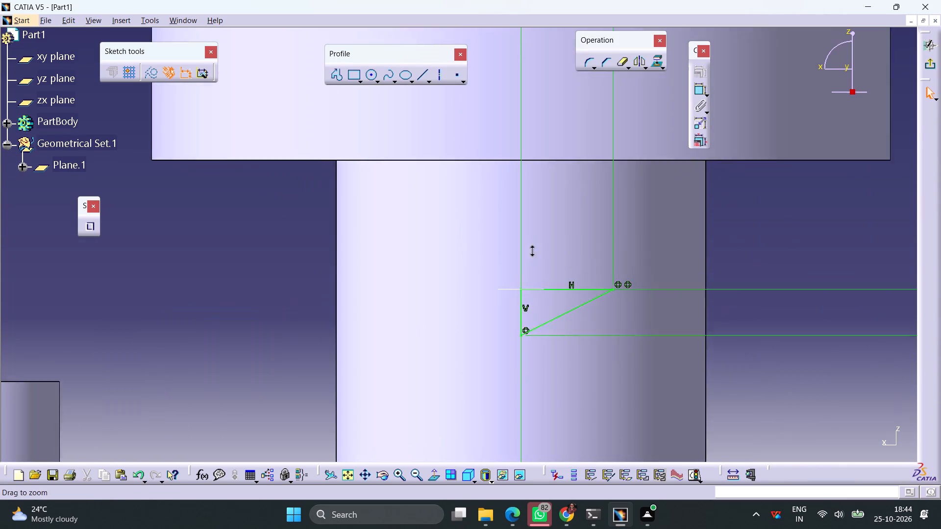
pyautogui.keyDown('ctrl'); pyautogui.moveTo(530, 248); pyautogui.dragTo(532, 238, button='middle'); pyautogui.keyUp('ctrl')
pyautogui.click(534, 313)
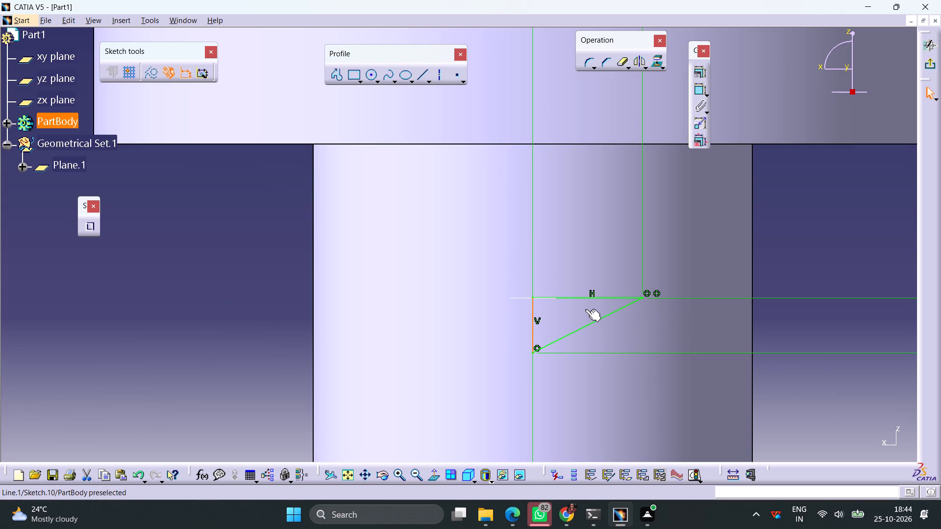
pyautogui.press('Delete')
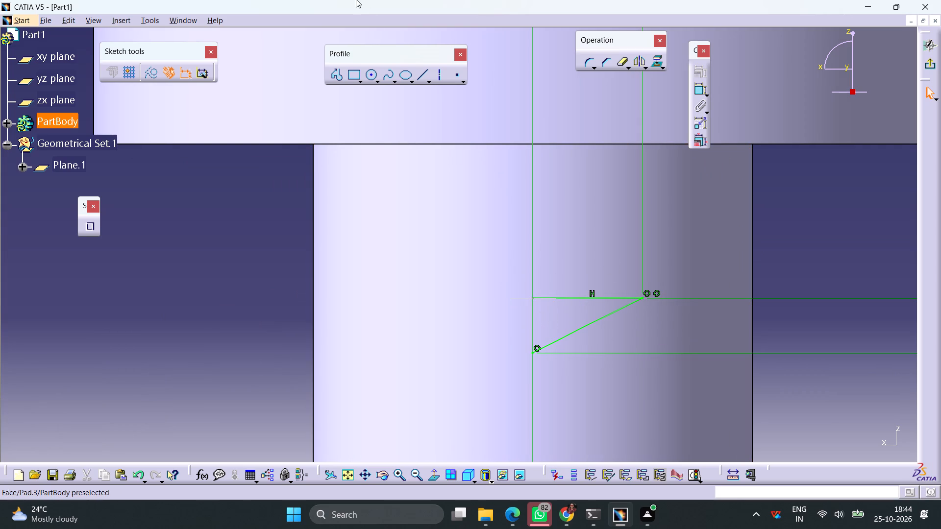
# Sketch a vertical line about 10 mm long crossing the horizontal and slanted lines.
pyautogui.click(422, 78)
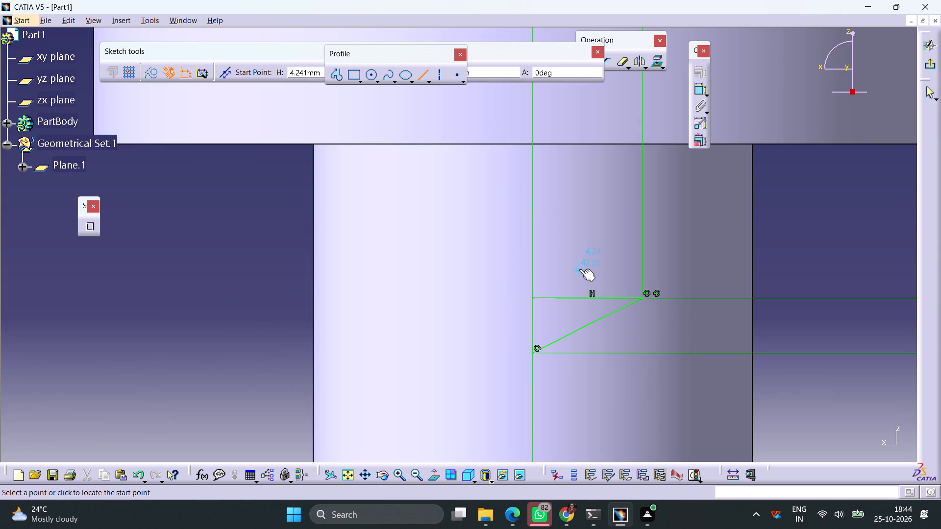
pyautogui.click(579, 268)
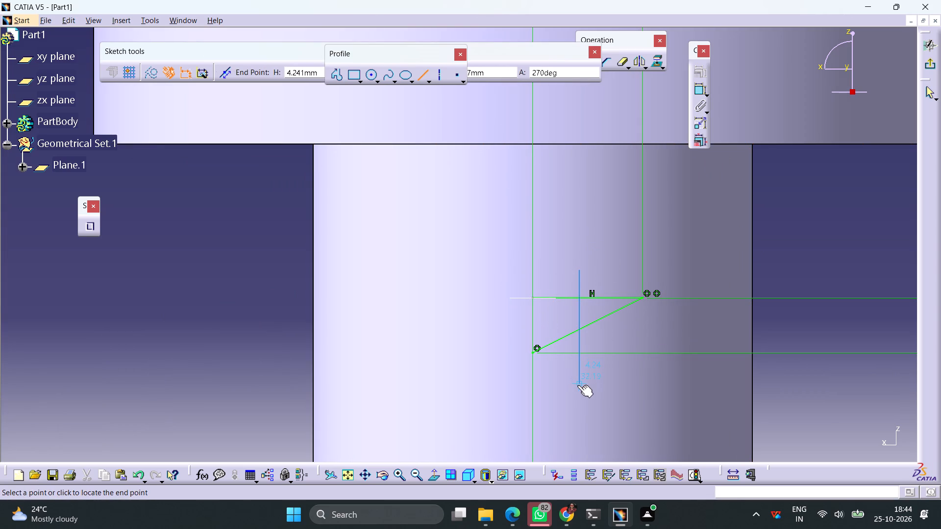
pyautogui.click(577, 385)
pyautogui.keyDown('ctrl'); pyautogui.moveTo(607, 254); pyautogui.dragTo(600, 347, button='middle'); pyautogui.keyUp('ctrl')
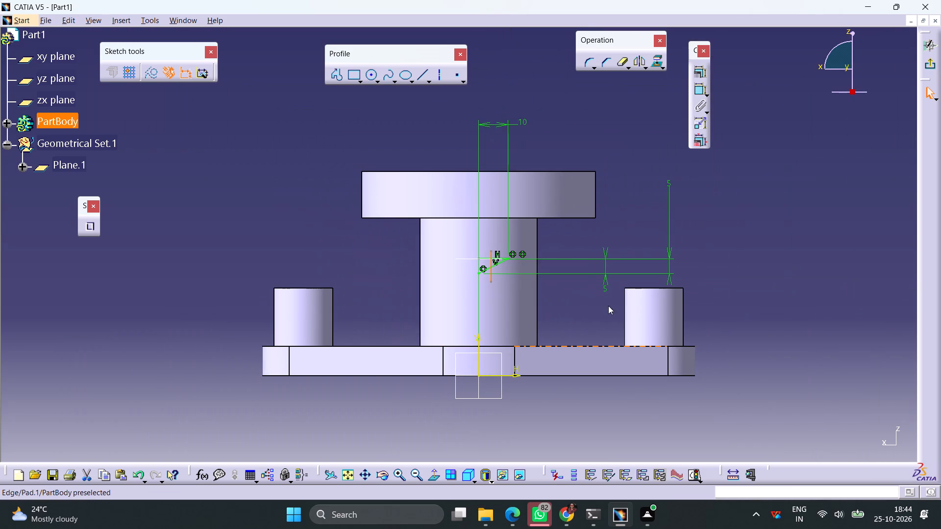
# Constrain the new vertical line 5 mm from the sketch's vertical axis.
pyautogui.click(697, 94)
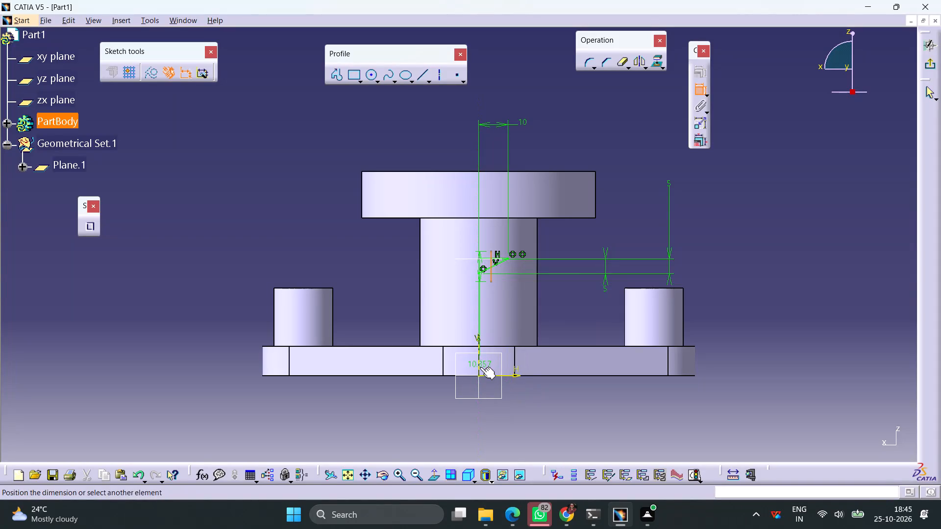
pyautogui.click(480, 368)
pyautogui.click(409, 150)
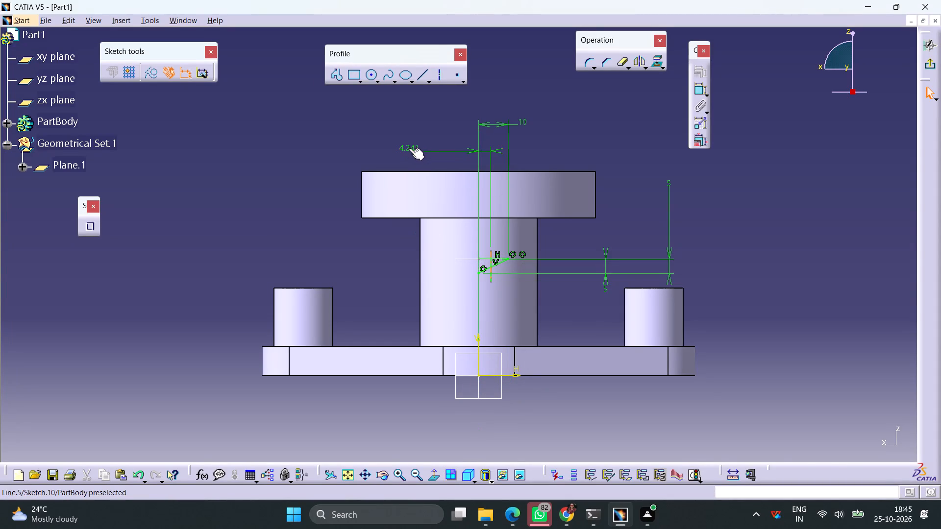
pyautogui.doubleClick(409, 148)
pyautogui.press('5')
pyautogui.press('Return')
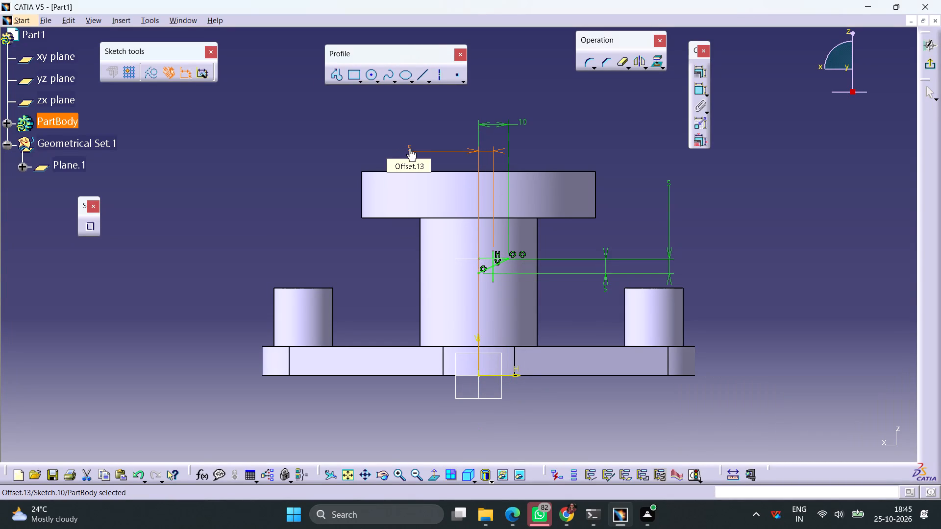
# Quick Trim the horizontal, slanted and vertical lines into a small closed triangle and exit the sketch.
pyautogui.click(620, 63)
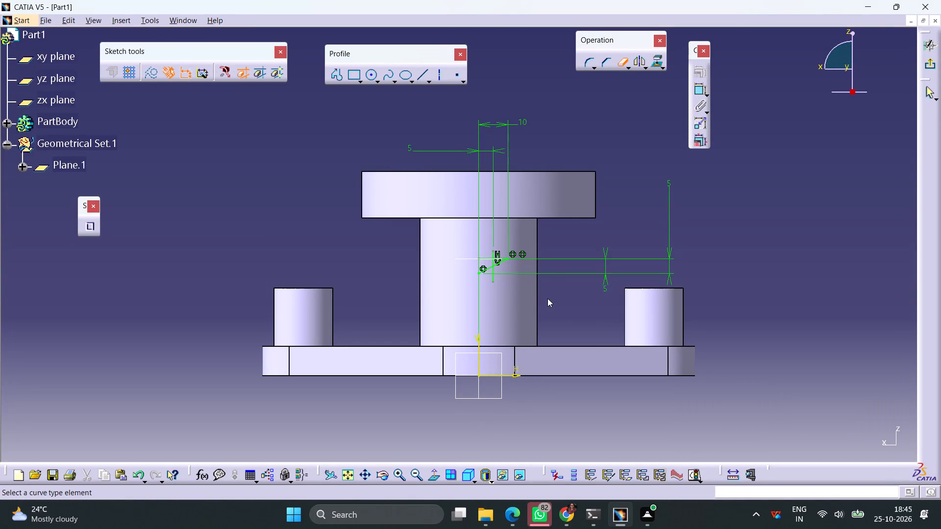
pyautogui.keyDown('ctrl'); pyautogui.moveTo(547, 301); pyautogui.dragTo(547, 183, button='middle'); pyautogui.keyUp('ctrl')
pyautogui.moveTo(605, 270); pyautogui.dragTo(558, 149, button='middle')
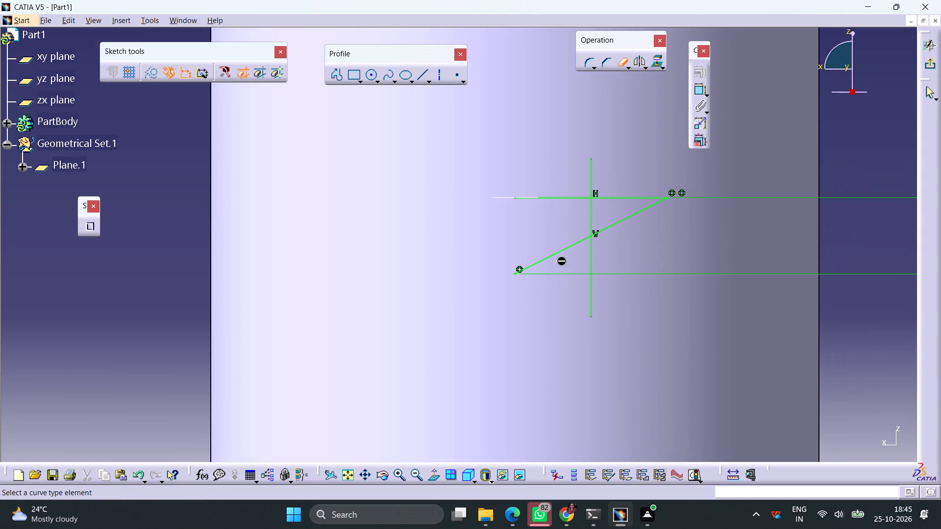
pyautogui.click(553, 252)
pyautogui.click(699, 92)
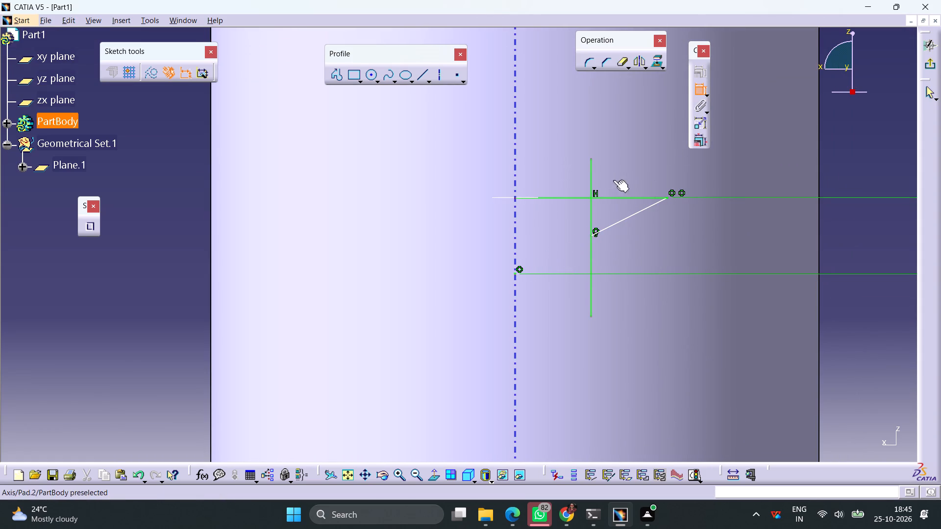
pyautogui.click(592, 178)
pyautogui.press('Escape')
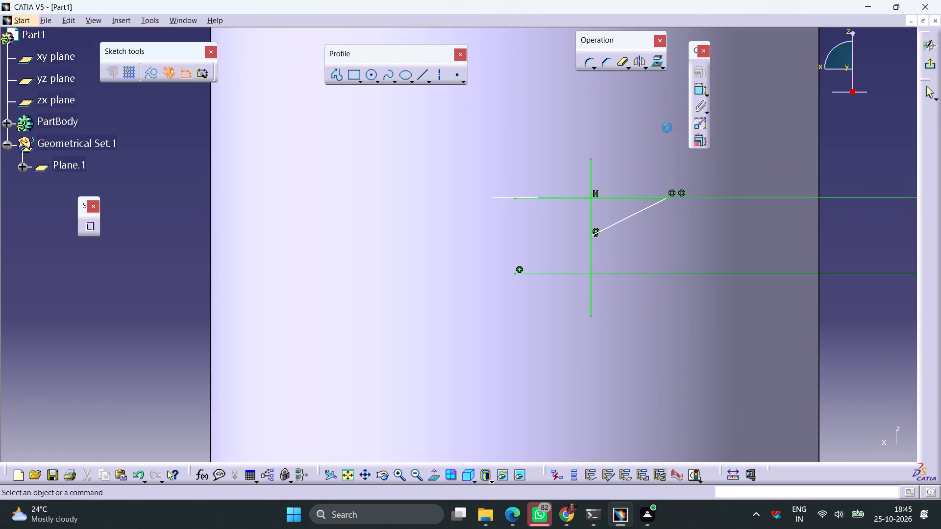
pyautogui.click(622, 63)
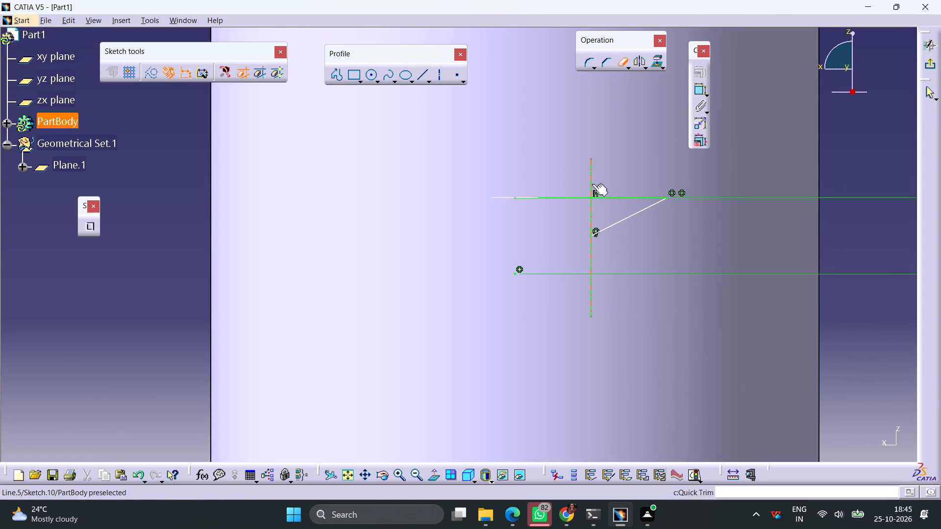
pyautogui.click(592, 184)
pyautogui.click(621, 64)
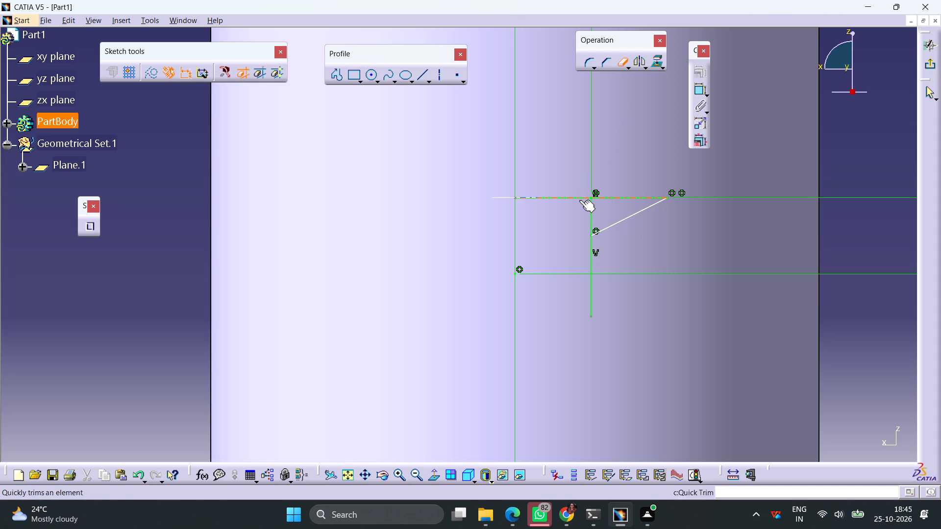
pyautogui.click(579, 200)
pyautogui.click(620, 61)
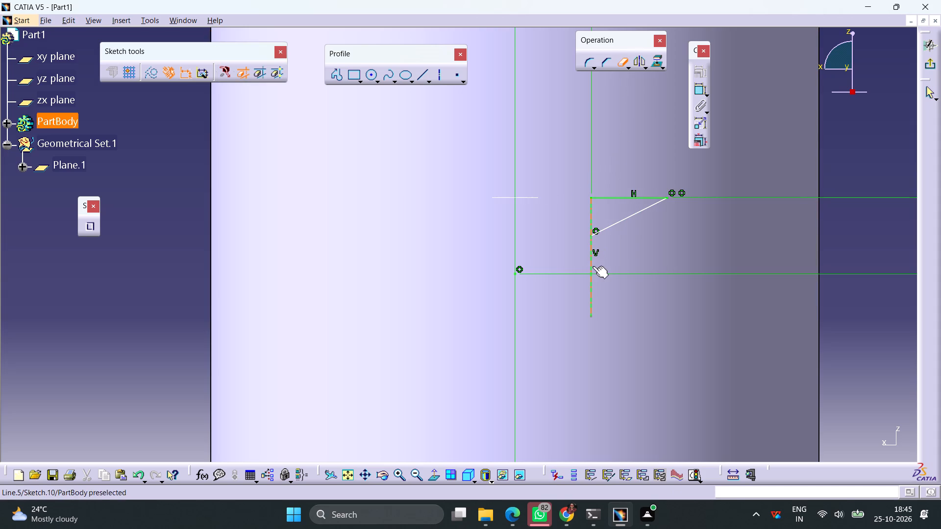
pyautogui.click(592, 266)
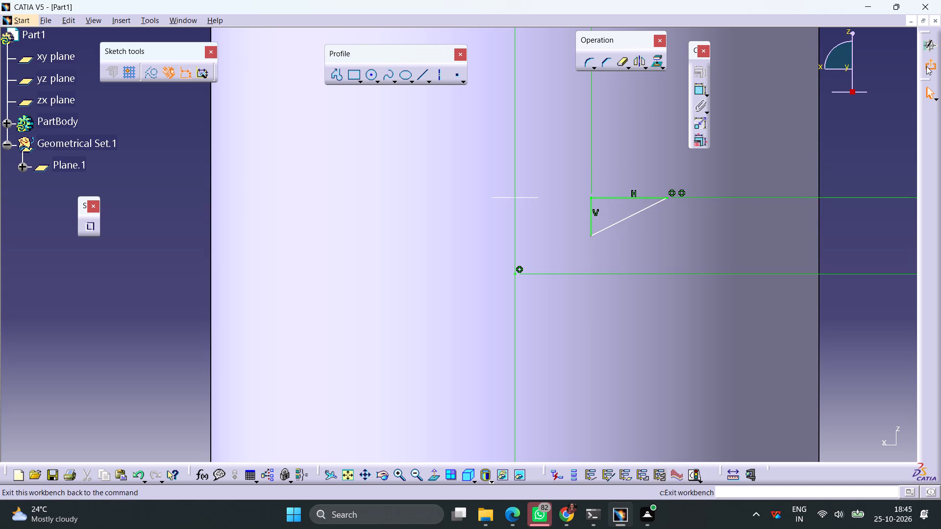
pyautogui.click(926, 66)
# Cut a 360° groove in the central bore, revolving the trimmed triangular sketch about its vertical axis.
pyautogui.keyDown('ctrl'); pyautogui.moveTo(584, 189); pyautogui.dragTo(576, 253, button='middle'); pyautogui.keyUp('ctrl')
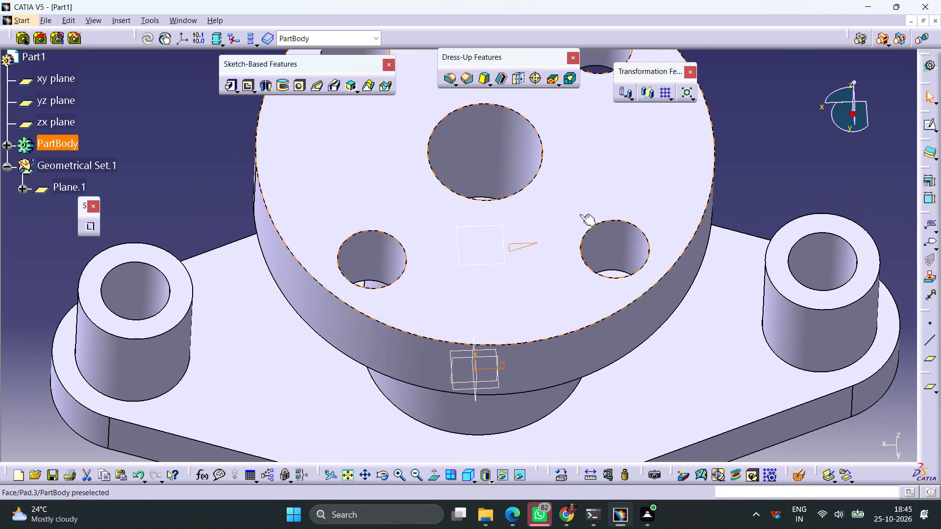
pyautogui.moveTo(583, 196); pyautogui.dragTo(604, 279, button='middle')
pyautogui.moveTo(583, 197); pyautogui.dragTo(604, 279, button='right')
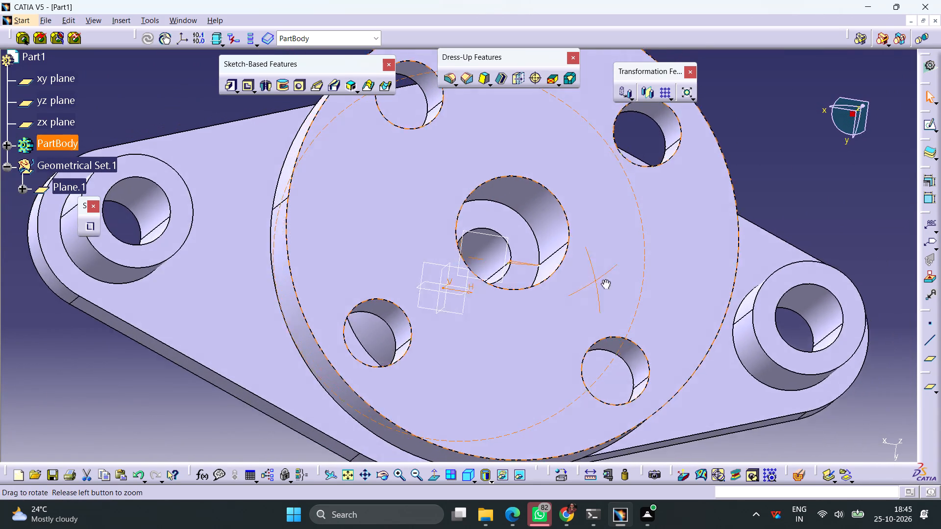
pyautogui.moveTo(604, 279); pyautogui.dragTo(605, 289, button='right')
pyautogui.moveTo(604, 279); pyautogui.dragTo(605, 287, button='middle')
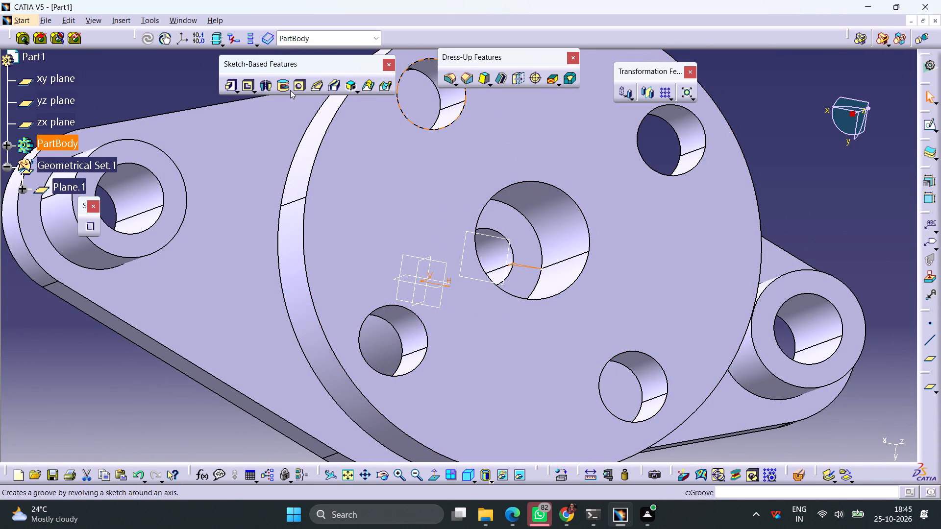
pyautogui.click(288, 86)
pyautogui.moveTo(530, 332); pyautogui.dragTo(528, 297, button='middle')
pyautogui.moveTo(530, 332); pyautogui.dragTo(528, 297, button='right')
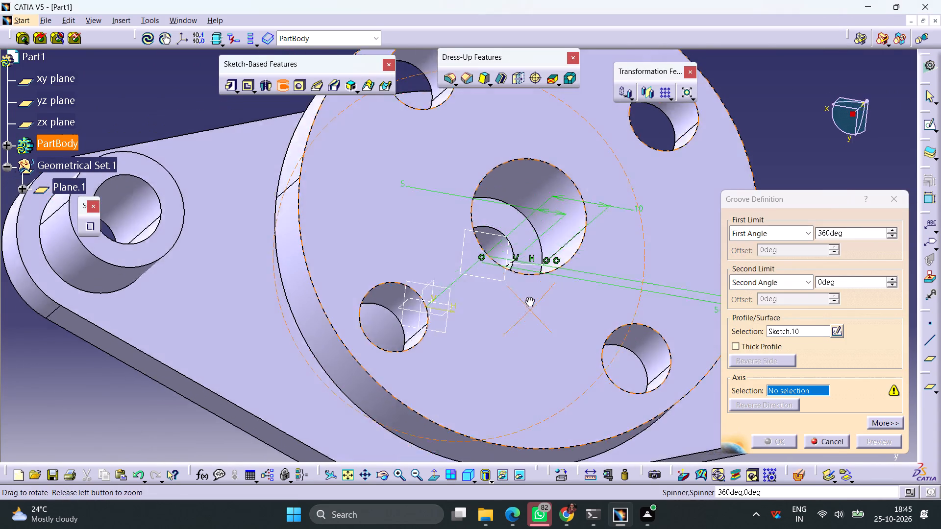
pyautogui.moveTo(528, 297); pyautogui.dragTo(531, 277, button='right')
pyautogui.moveTo(528, 297); pyautogui.dragTo(531, 278, button='middle')
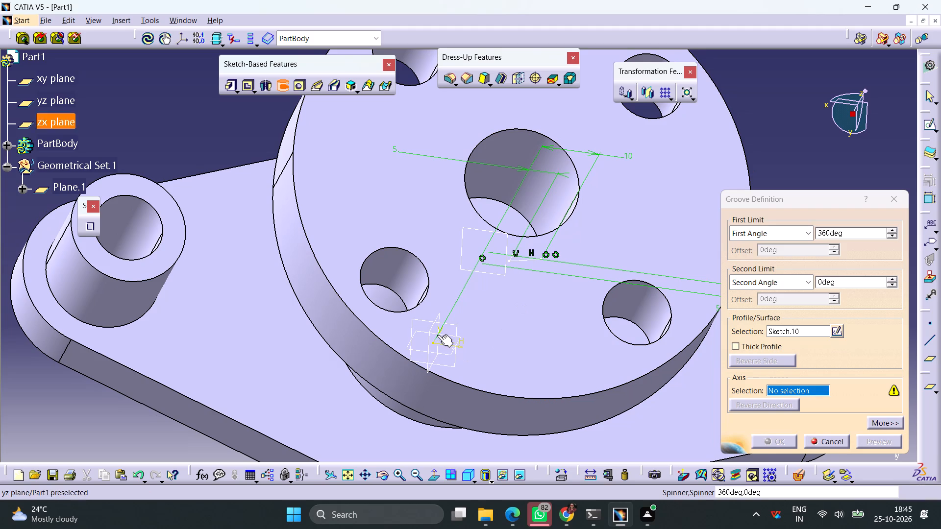
pyautogui.click(437, 337)
pyautogui.keyDown('ctrl'); pyautogui.moveTo(568, 247); pyautogui.dragTo(569, 258, button='middle'); pyautogui.keyUp('ctrl')
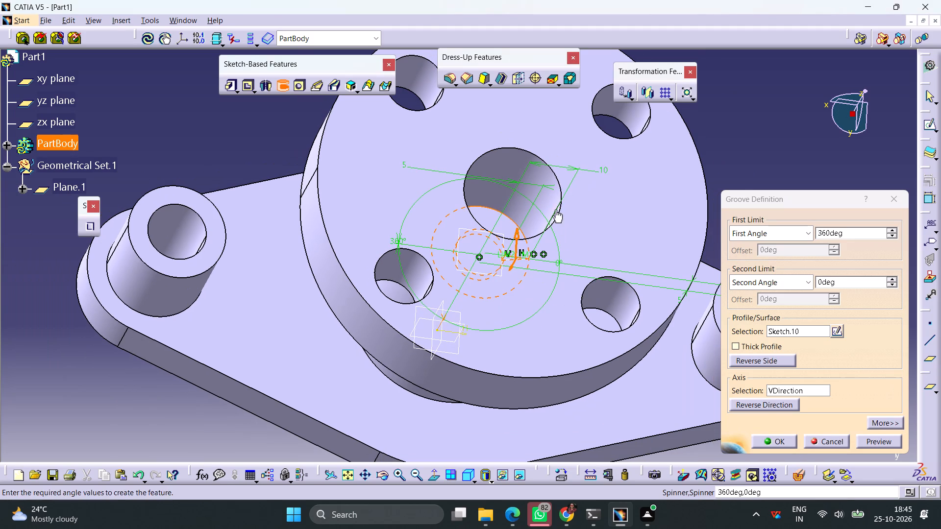
pyautogui.moveTo(541, 206); pyautogui.dragTo(550, 254, button='middle')
pyautogui.moveTo(538, 207); pyautogui.dragTo(550, 254, button='right')
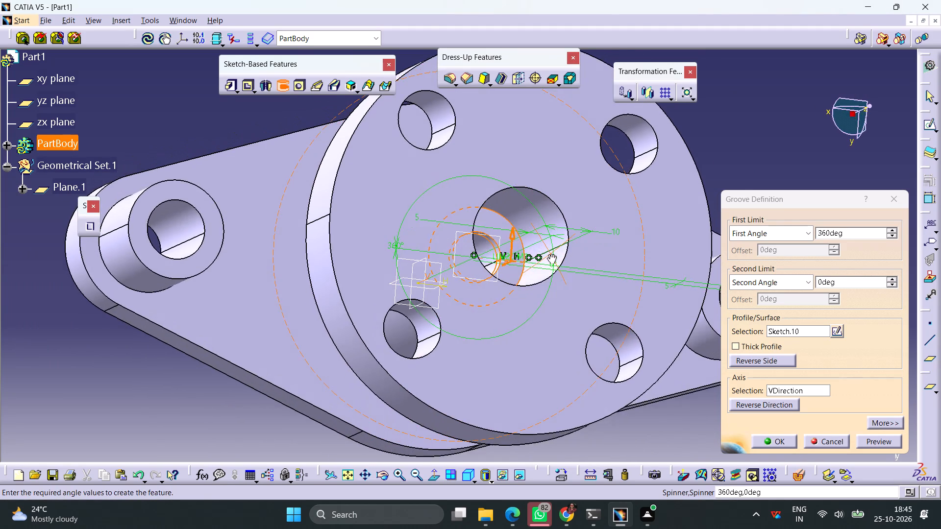
pyautogui.moveTo(550, 254); pyautogui.dragTo(538, 252, button='right')
pyautogui.moveTo(550, 254); pyautogui.dragTo(538, 252, button='middle')
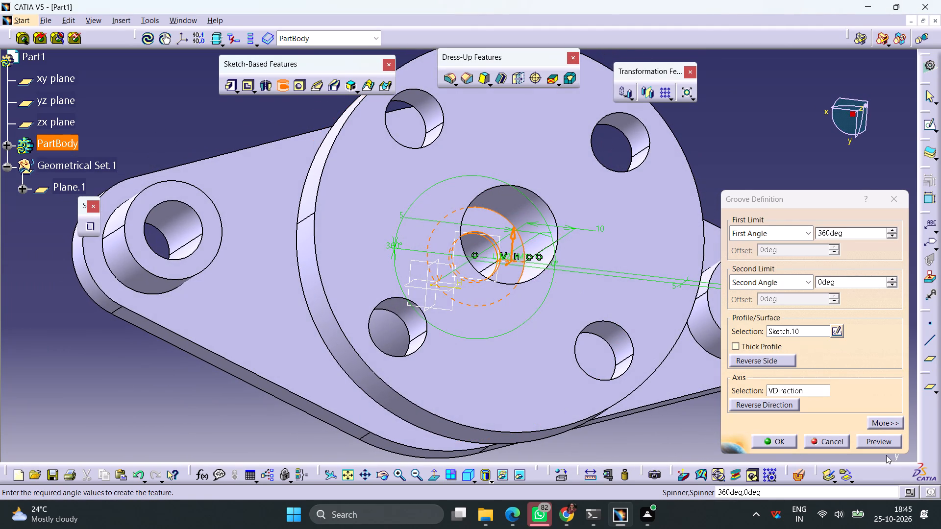
pyautogui.click(879, 440)
pyautogui.click(775, 441)
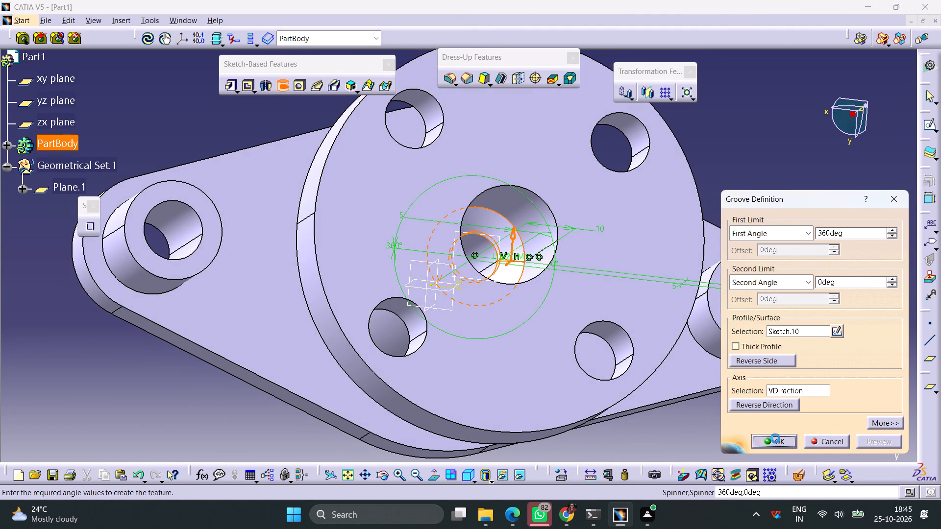
pyautogui.click(792, 166)
# Start a sketch on the zx plane and draw a short horizontal line from a side boss's inner top corner.
pyautogui.keyDown('ctrl'); pyautogui.moveTo(772, 202); pyautogui.dragTo(752, 233, button='middle'); pyautogui.keyUp('ctrl')
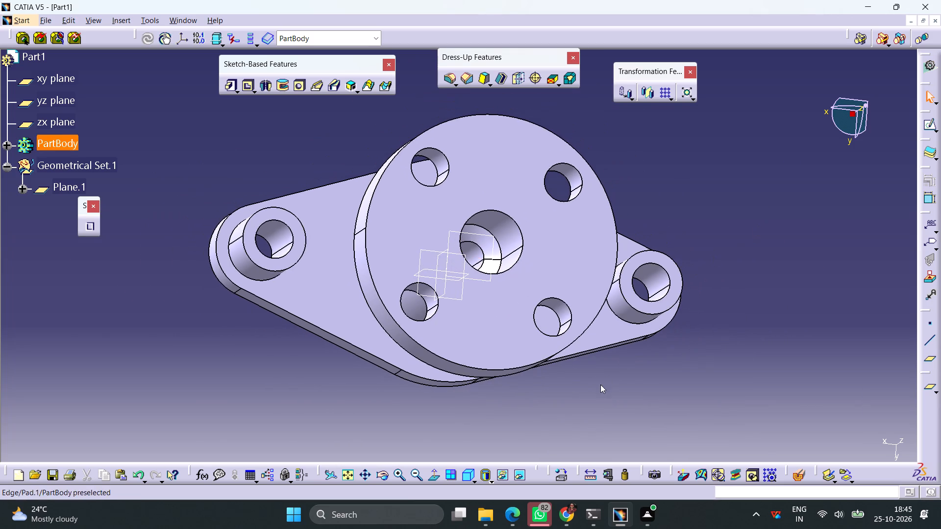
pyautogui.moveTo(600, 385); pyautogui.dragTo(563, 262, button='middle')
pyautogui.moveTo(600, 386); pyautogui.dragTo(563, 262, button='right')
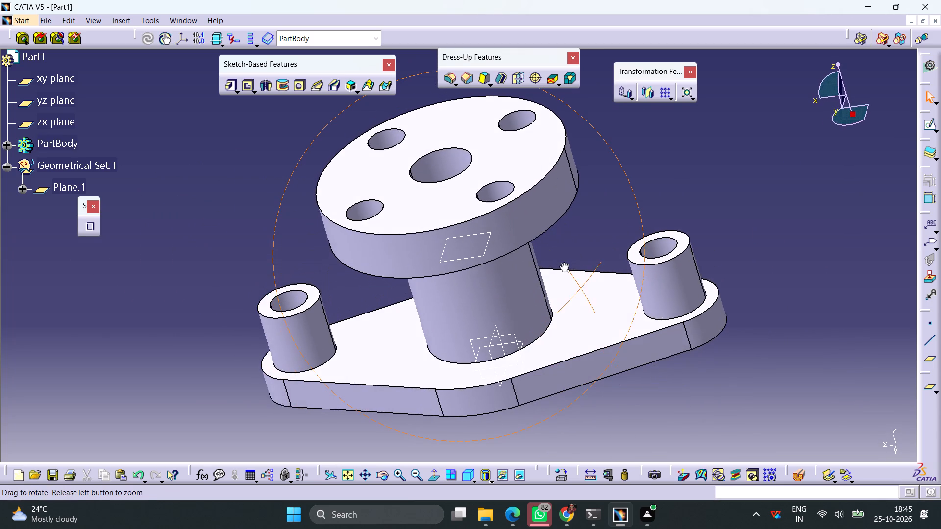
pyautogui.moveTo(563, 262); pyautogui.dragTo(569, 261, button='middle')
pyautogui.moveTo(563, 262); pyautogui.dragTo(569, 261, button='right')
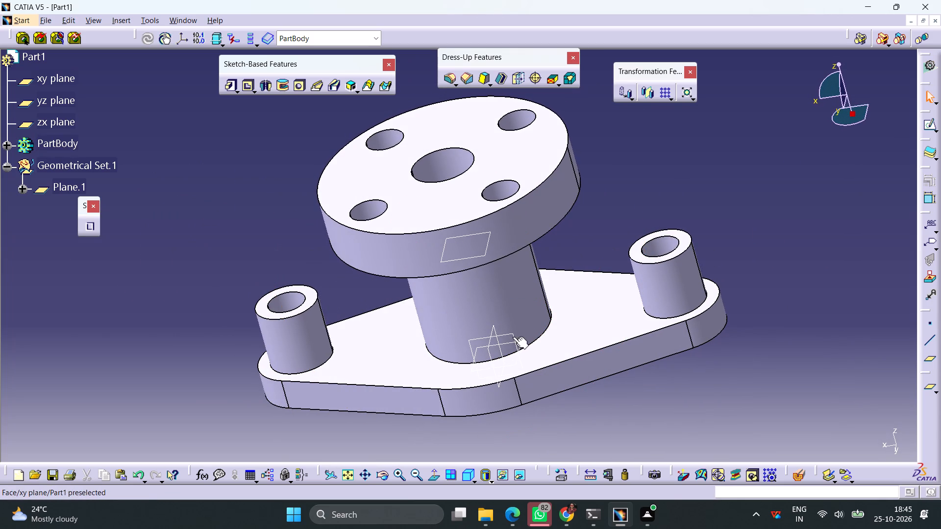
pyautogui.click(513, 337)
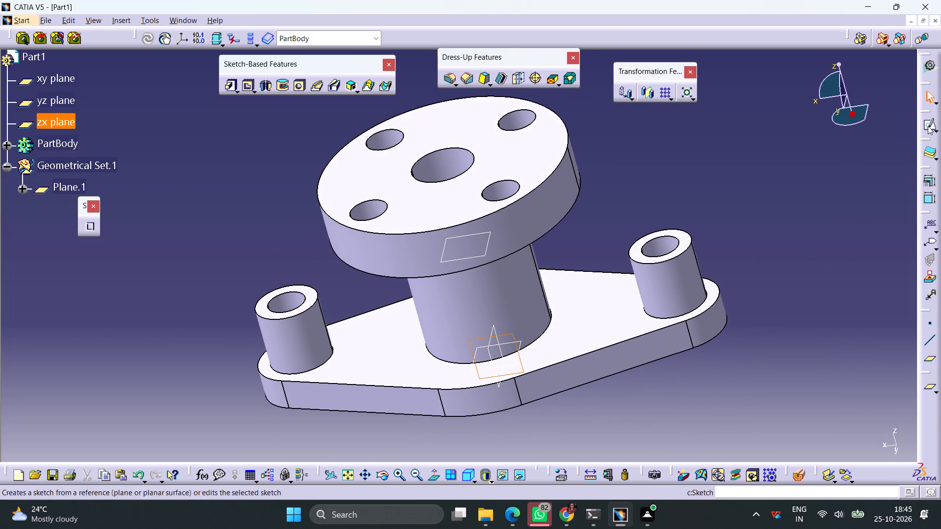
pyautogui.click(928, 126)
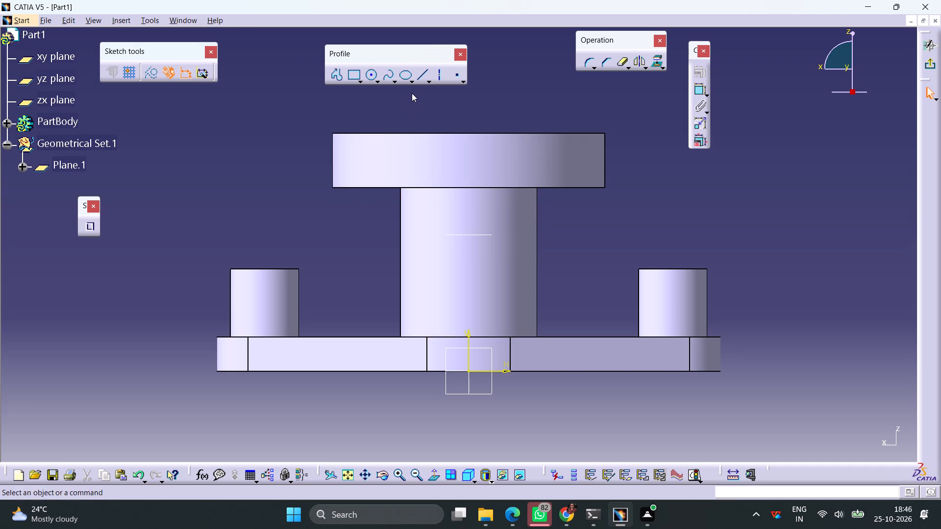
pyautogui.click(418, 79)
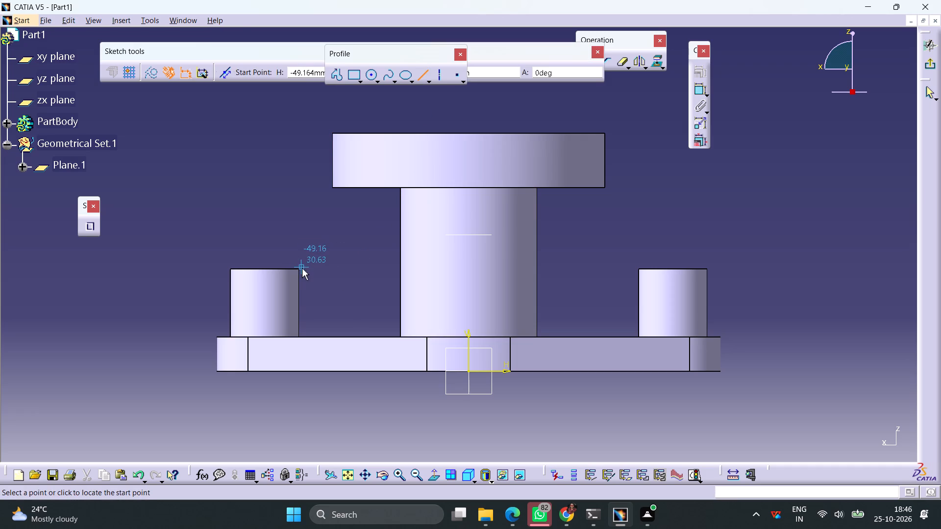
pyautogui.click(298, 268)
pyautogui.click(306, 268)
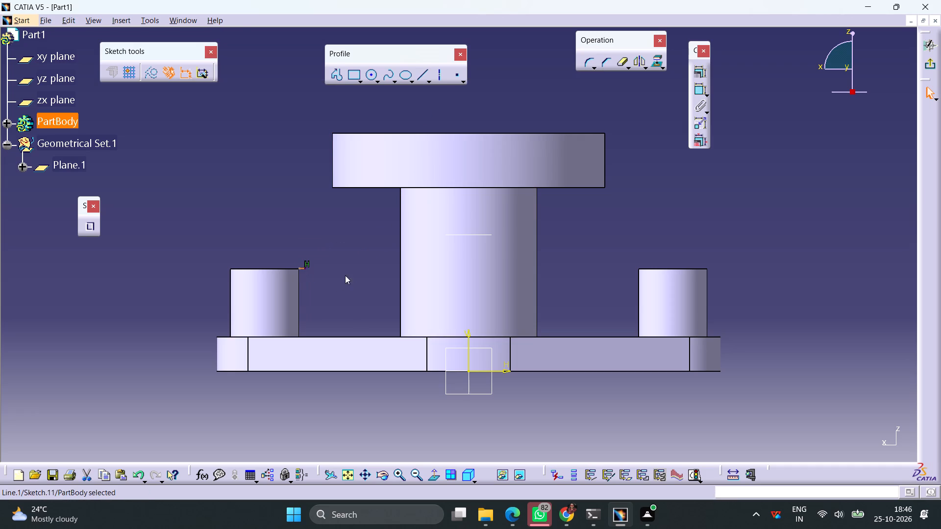
# Constrain the short line's start point coincident with the side boss's top edge.
pyautogui.keyDown('ctrl'); pyautogui.moveTo(328, 288); pyautogui.dragTo(344, 223, button='middle'); pyautogui.keyUp('ctrl')
pyautogui.moveTo(226, 329); pyautogui.dragTo(357, 303, button='middle')
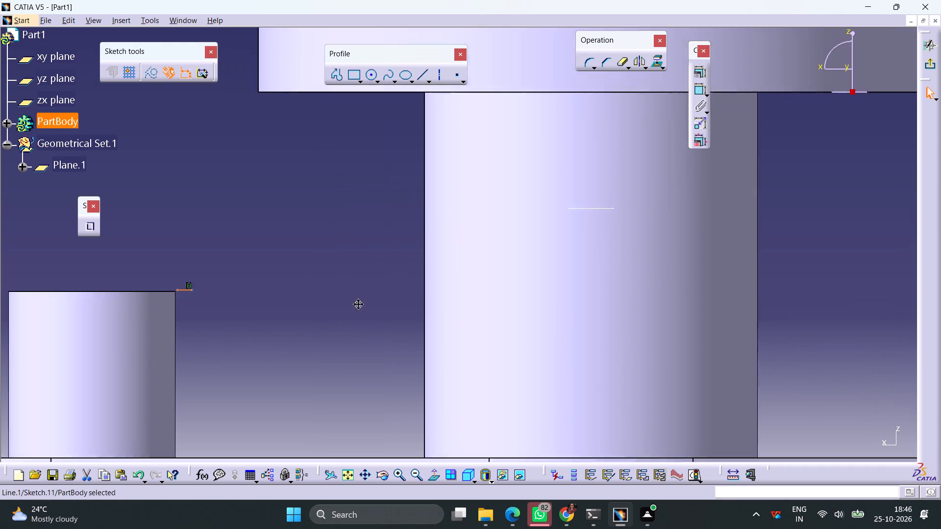
pyautogui.moveTo(357, 303); pyautogui.dragTo(456, 246, button='middle')
pyautogui.click(350, 252)
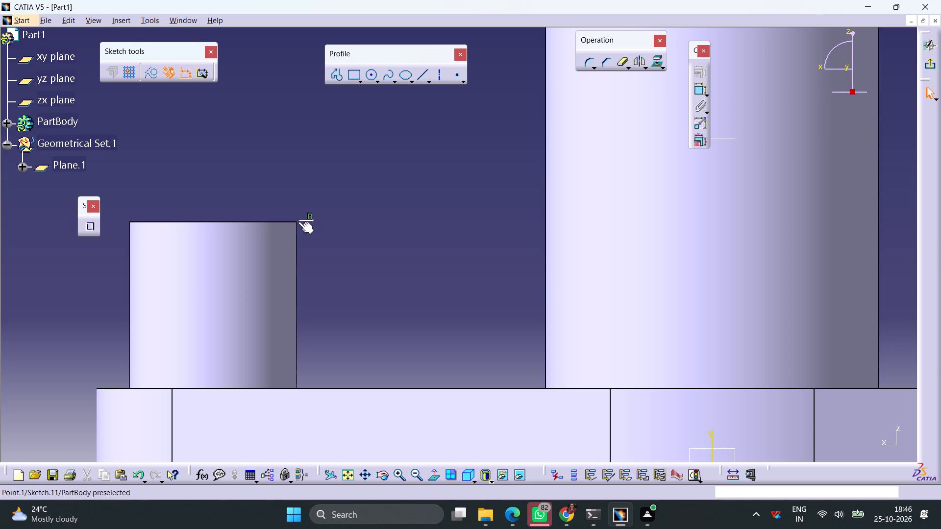
pyautogui.click(298, 221)
pyautogui.keyDown('ctrl'); pyautogui.click(289, 222); pyautogui.keyUp('ctrl')
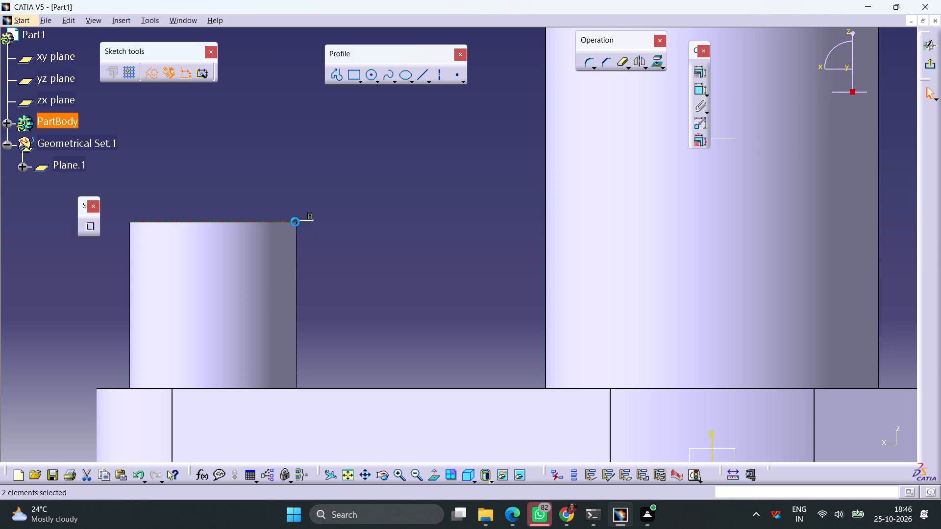
pyautogui.click(698, 73)
pyautogui.click(860, 272)
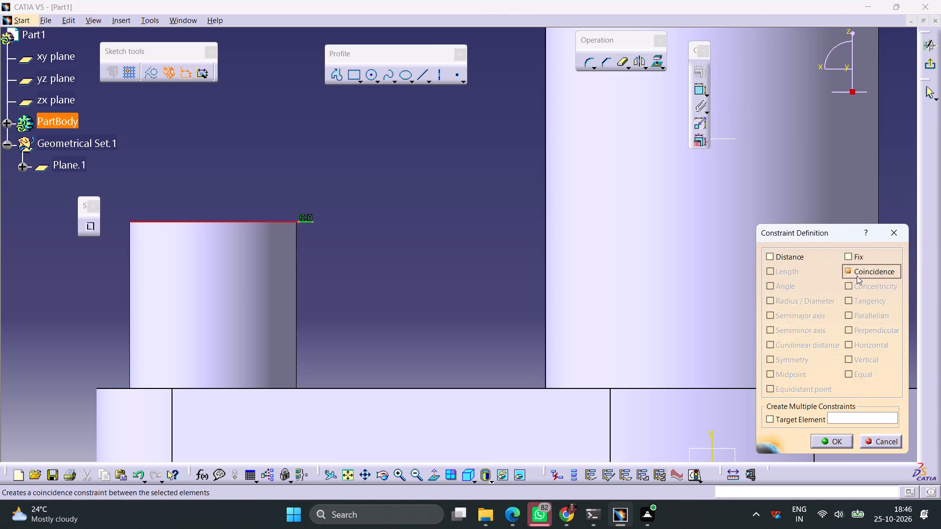
pyautogui.click(829, 437)
# Move the short line's start point along the boss's top edge until it lies slightly inside the boss.
pyautogui.keyDown('ctrl'); pyautogui.moveTo(346, 360); pyautogui.dragTo(347, 316, button='middle'); pyautogui.keyUp('ctrl')
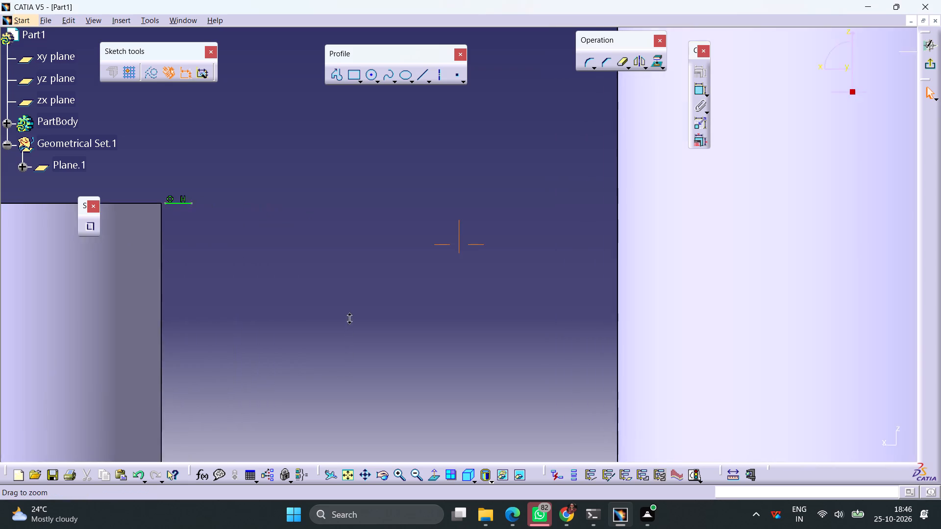
pyautogui.keyDown('ctrl'); pyautogui.moveTo(347, 316); pyautogui.dragTo(343, 297, button='middle'); pyautogui.keyUp('ctrl')
pyautogui.moveTo(241, 310); pyautogui.dragTo(837, 211, button='middle')
pyautogui.moveTo(703, 216); pyautogui.dragTo(633, 364, button='middle')
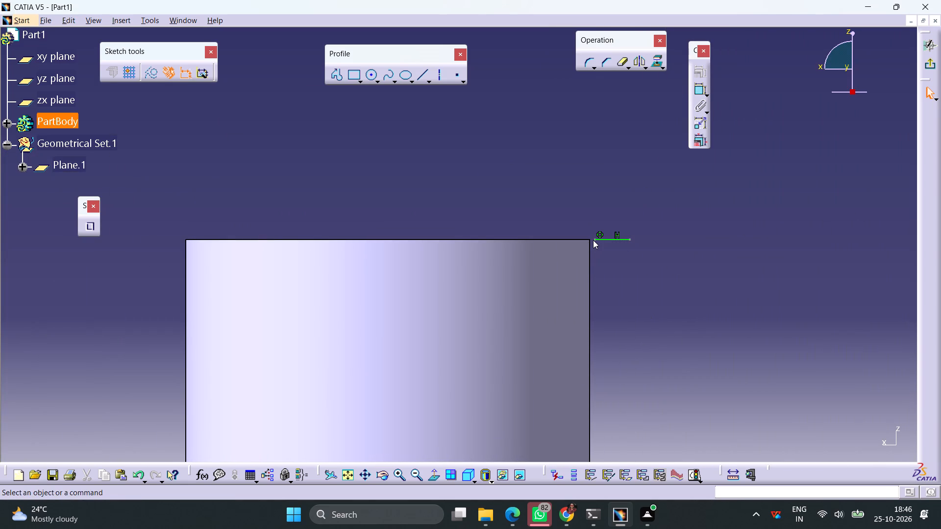
pyautogui.moveTo(592, 240); pyautogui.dragTo(584, 242)
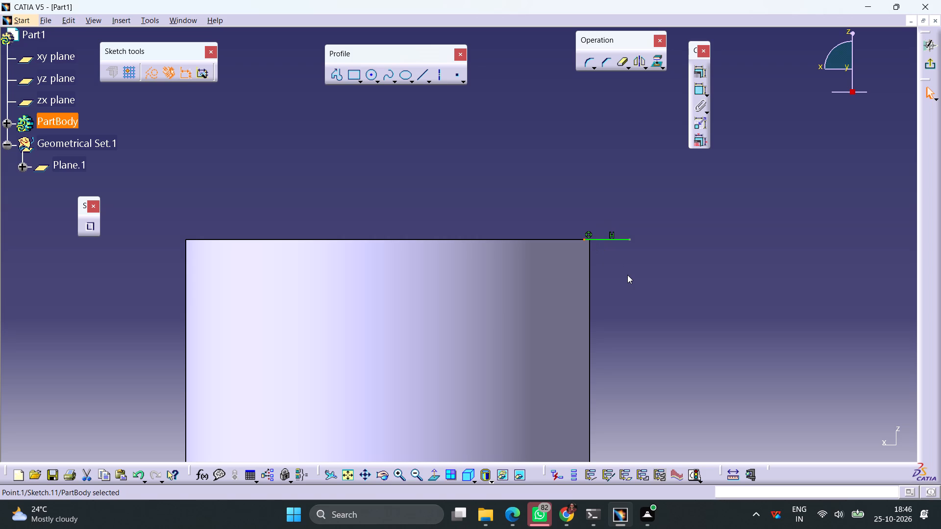
pyautogui.keyDown('ctrl'); pyautogui.click(627, 275); pyautogui.keyUp('ctrl')
# Sketch a slanted line at about 67° from the short line's outer end to the flange's underside, and exit the sketch.
pyautogui.keyDown('ctrl'); pyautogui.moveTo(655, 262); pyautogui.dragTo(589, 380, button='middle'); pyautogui.keyUp('ctrl')
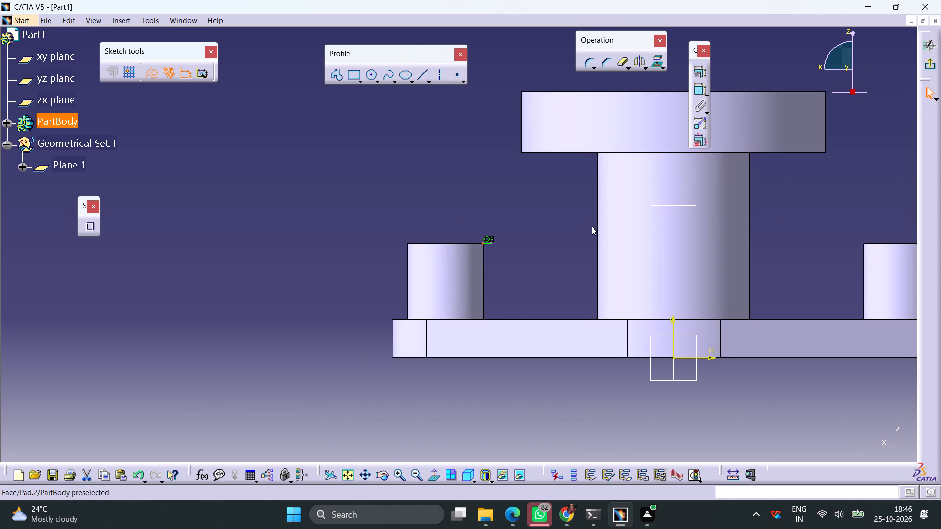
pyautogui.click(419, 76)
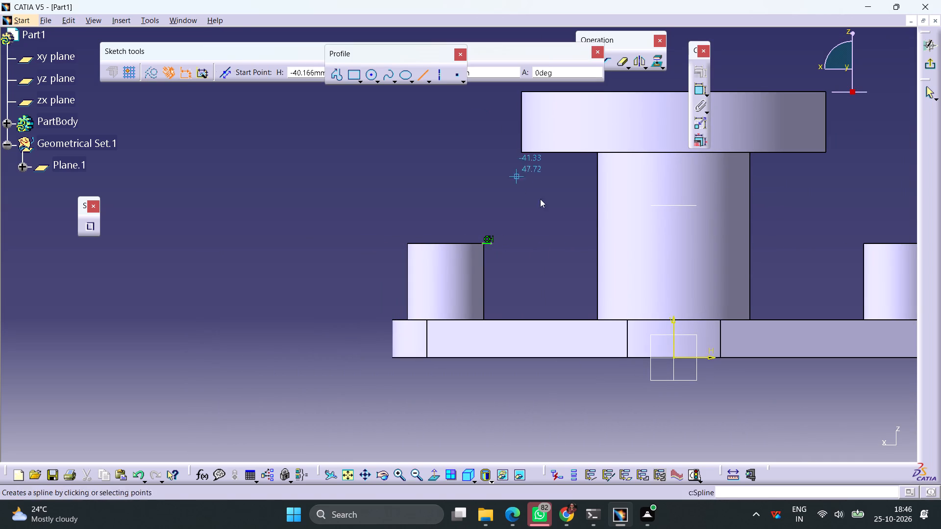
pyautogui.click(490, 243)
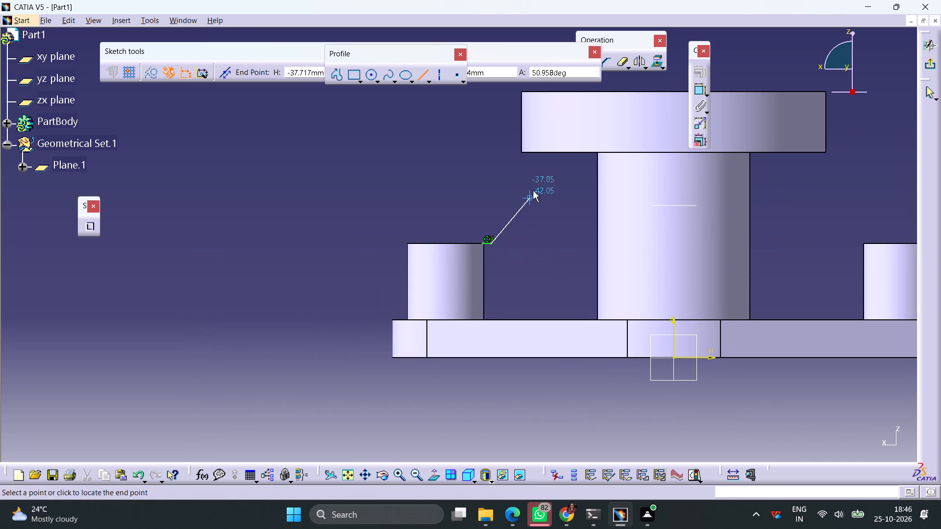
pyautogui.click(529, 152)
pyautogui.click(931, 61)
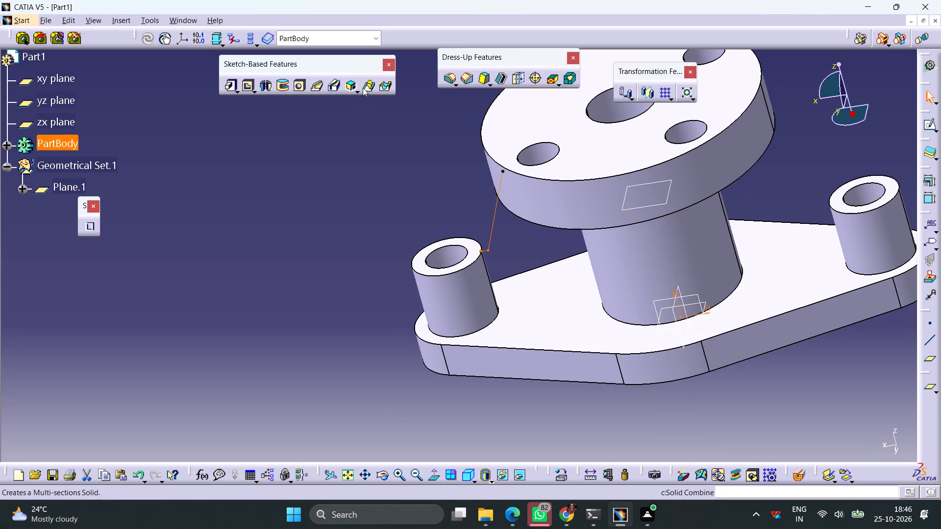
# Create a 10 mm thick stiffener from the slanted profile sketch between the side boss and the flange.
pyautogui.click(357, 92)
pyautogui.click(375, 106)
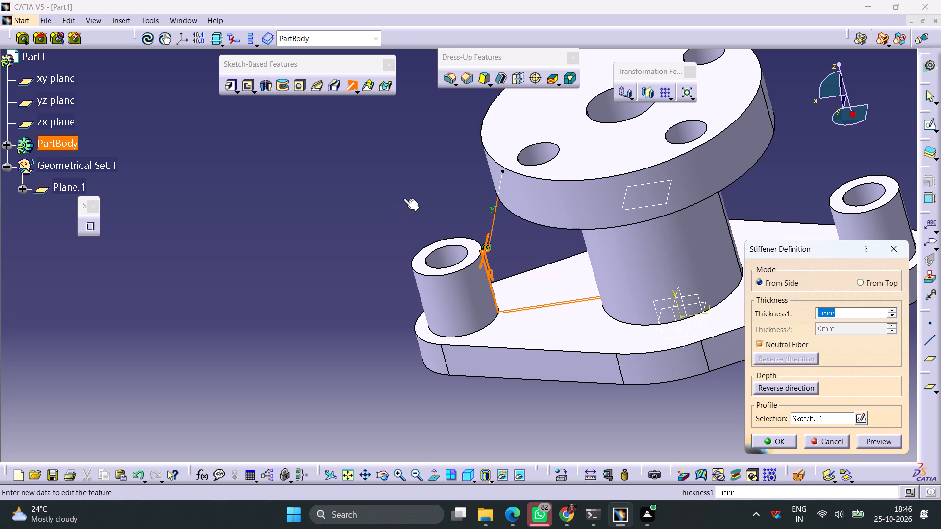
pyautogui.write('10')
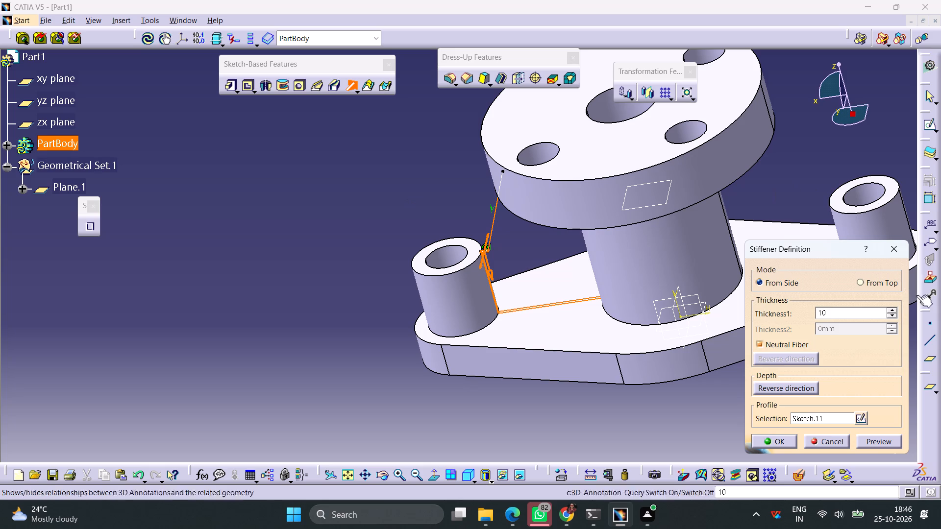
pyautogui.click(886, 446)
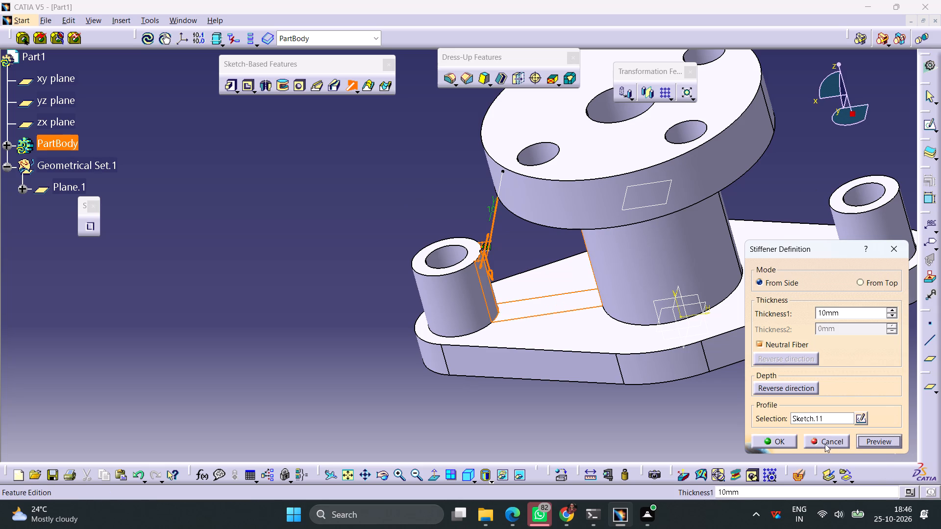
pyautogui.click(791, 444)
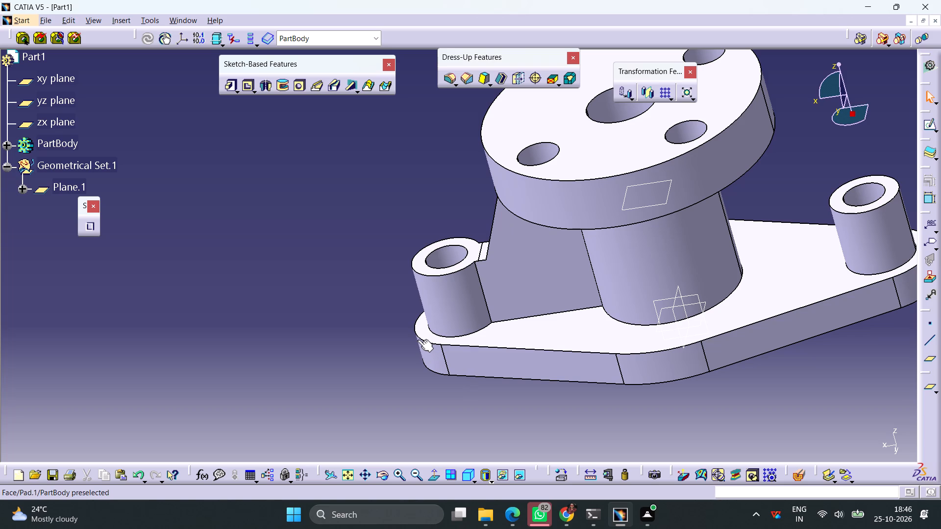
# Start a sketch on the zx plane and draw a short horizontal line beside the opposite side boss's inner top corner.
pyautogui.keyDown('ctrl'); pyautogui.moveTo(388, 307); pyautogui.dragTo(387, 338, button='middle'); pyautogui.keyUp('ctrl')
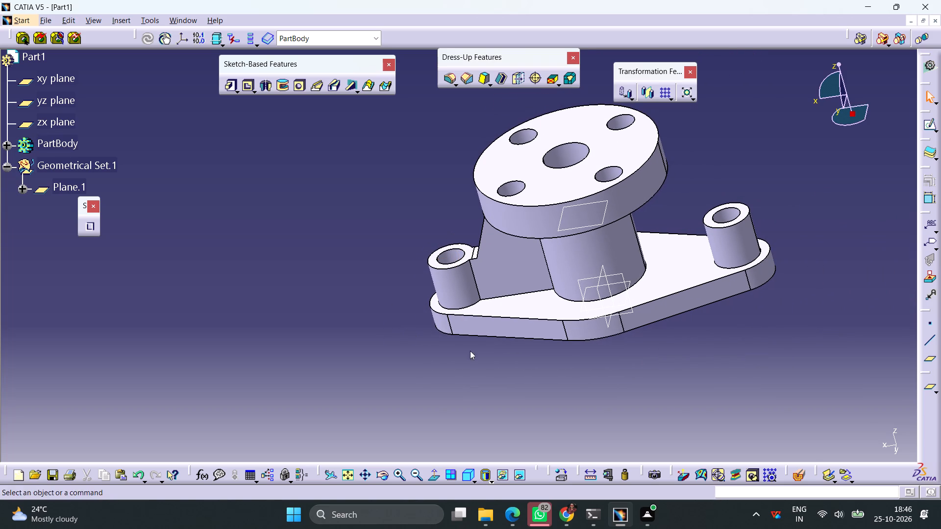
pyautogui.click(624, 278)
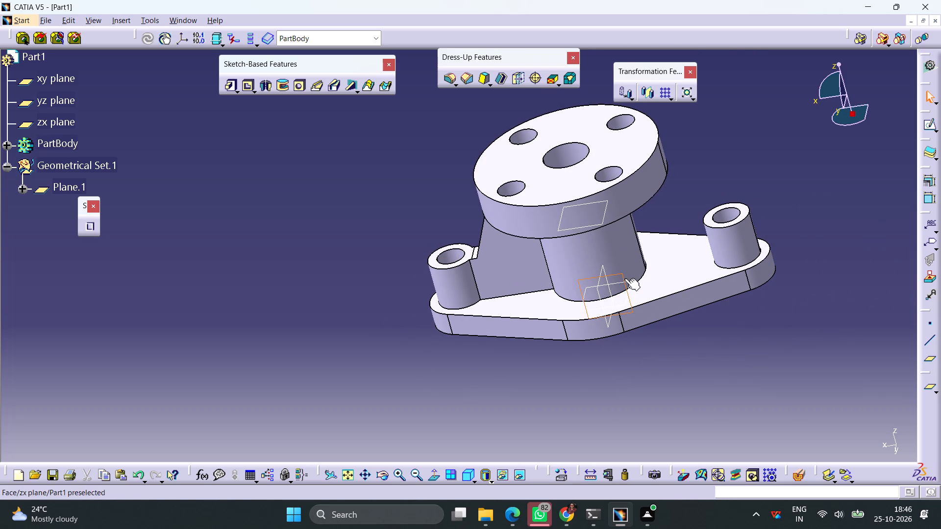
pyautogui.click(929, 126)
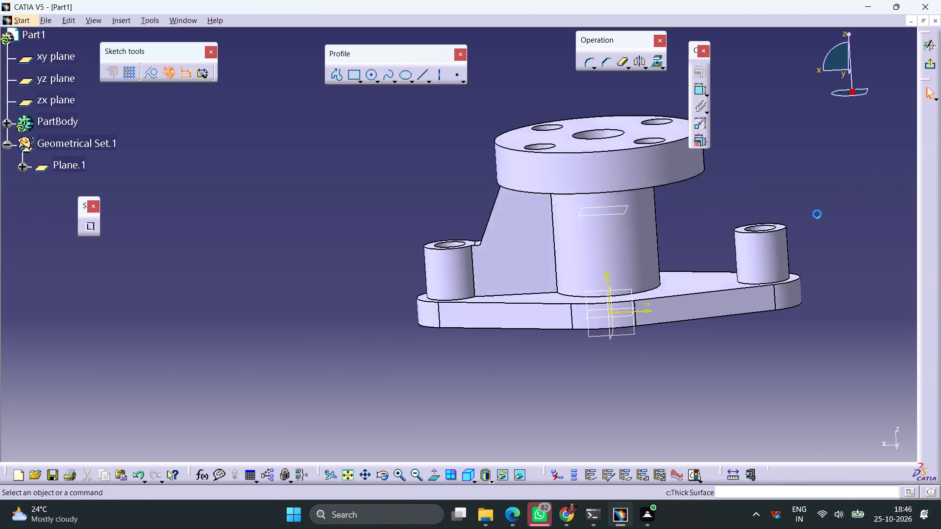
pyautogui.moveTo(793, 209); pyautogui.dragTo(718, 236, button='middle')
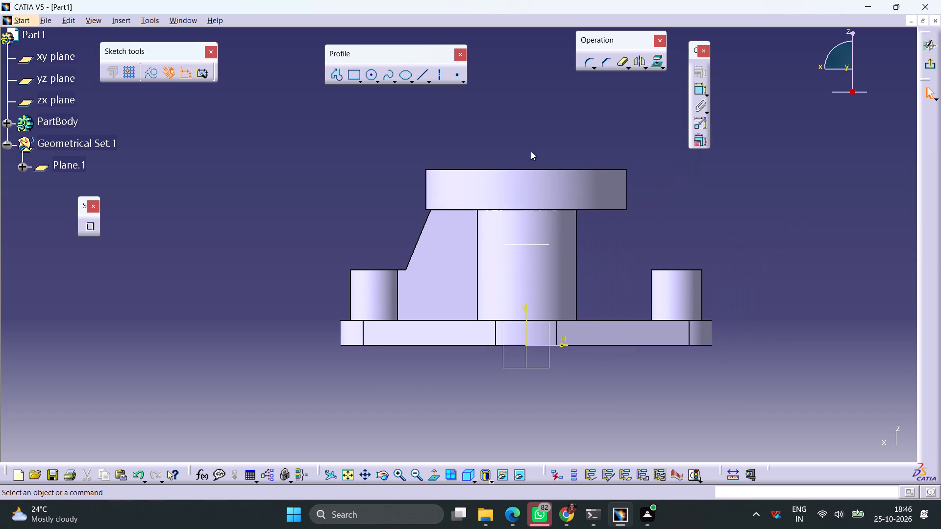
pyautogui.click(418, 77)
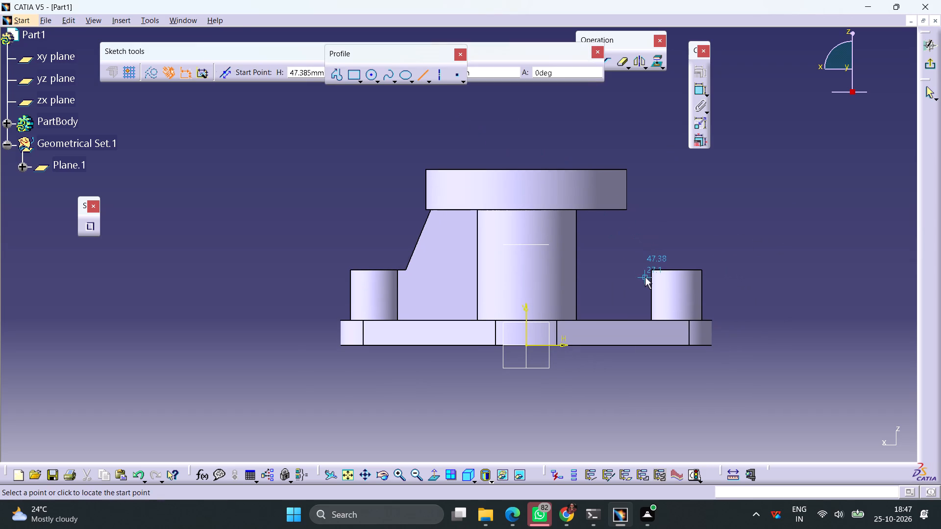
pyautogui.click(647, 270)
pyautogui.click(622, 272)
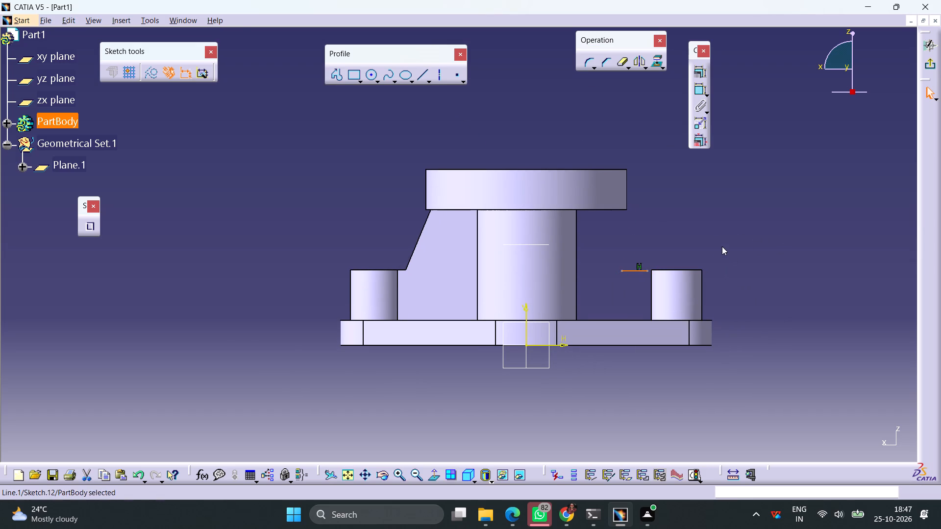
# Dimension the short line's free inner endpoint from the side boss's axis and set the distance to 12 mm.
pyautogui.moveTo(722, 246); pyautogui.dragTo(613, 242, button='middle')
pyautogui.keyDown('ctrl'); pyautogui.moveTo(628, 256); pyautogui.dragTo(632, 230); pyautogui.keyUp('ctrl')
pyautogui.keyDown('ctrl'); pyautogui.moveTo(594, 250); pyautogui.dragTo(593, 220, button='middle'); pyautogui.keyUp('ctrl')
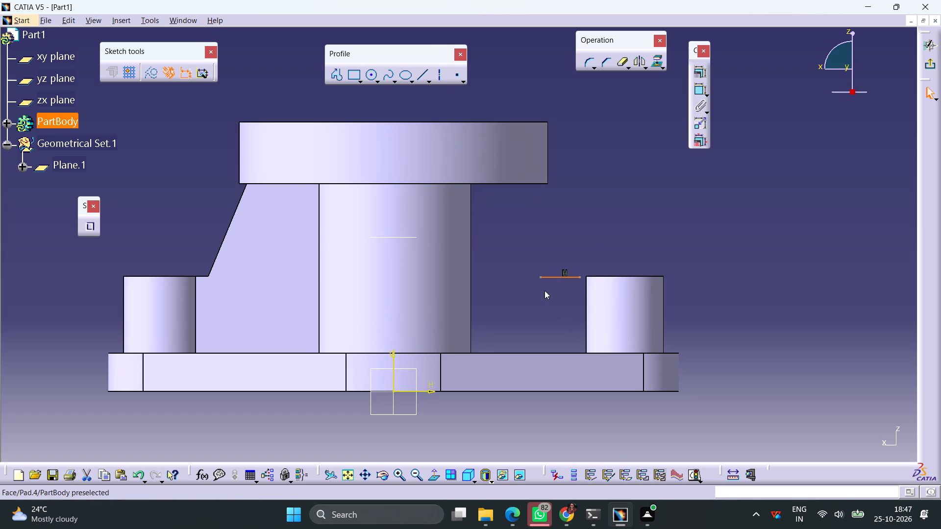
pyautogui.click(541, 297)
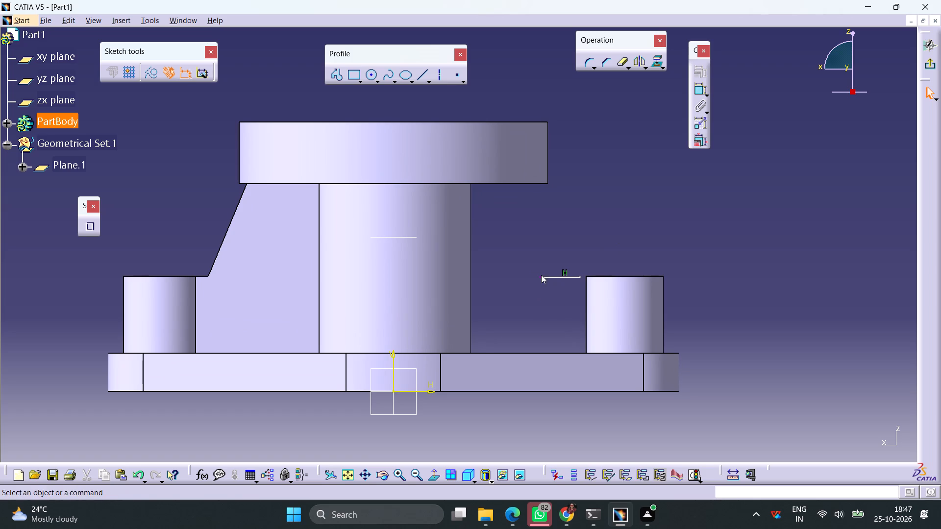
pyautogui.click(540, 278)
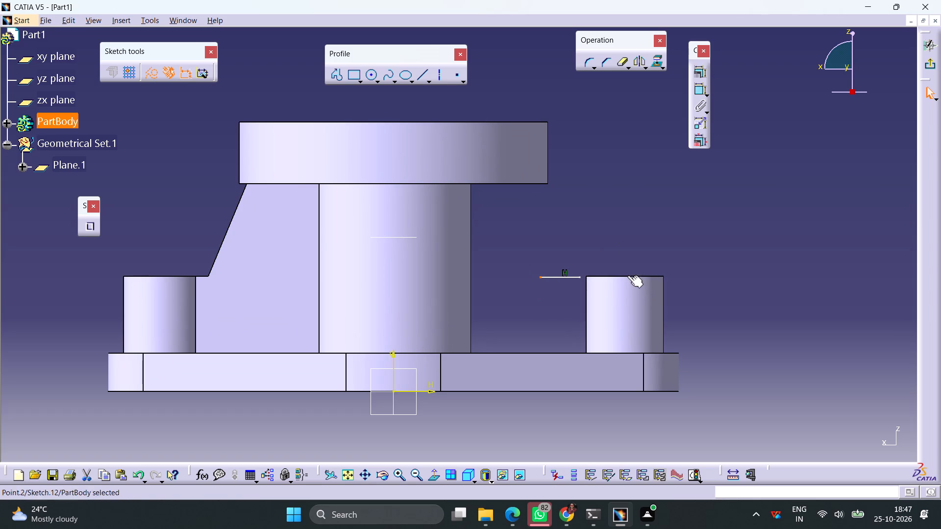
pyautogui.click(700, 92)
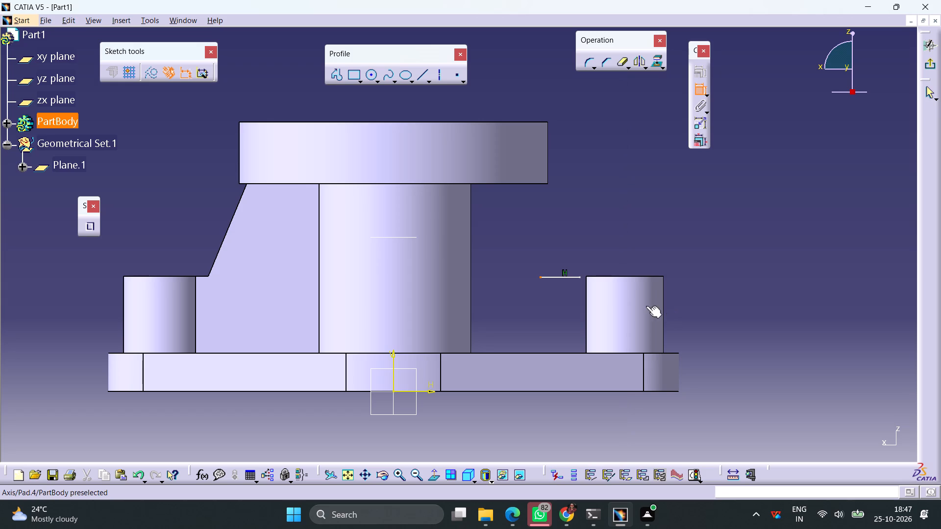
pyautogui.click(623, 297)
pyautogui.click(590, 256)
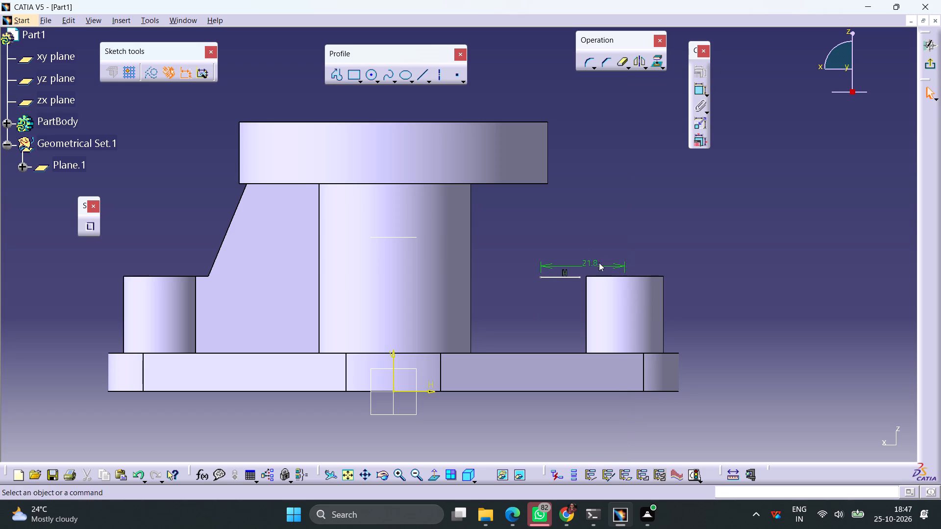
pyautogui.doubleClick(584, 263)
pyautogui.write('12')
pyautogui.press('Return')
# Constrain the short horizontal line coincident with the side boss's top edge.
pyautogui.keyDown('ctrl'); pyautogui.moveTo(698, 304); pyautogui.dragTo(697, 302, button='middle'); pyautogui.keyUp('ctrl')
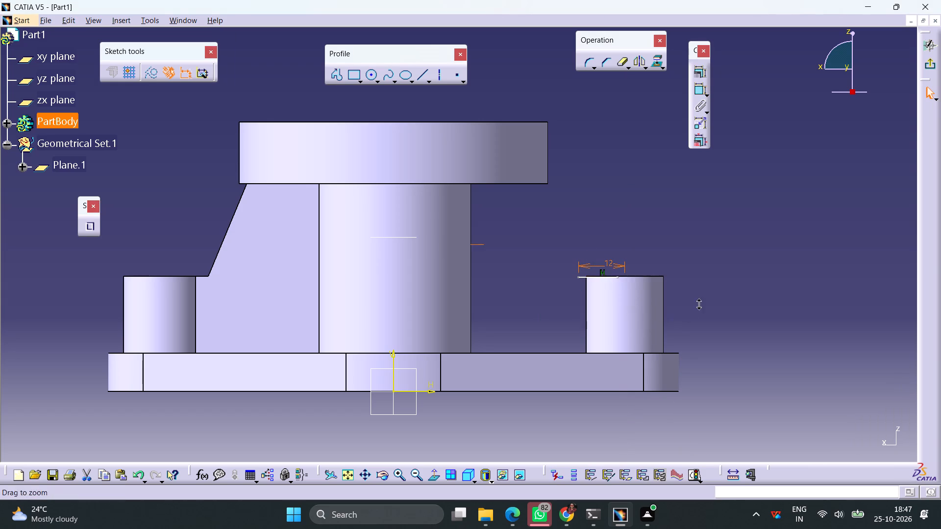
pyautogui.keyDown('ctrl'); pyautogui.moveTo(697, 302); pyautogui.dragTo(689, 244, button='middle'); pyautogui.keyUp('ctrl')
pyautogui.moveTo(736, 348); pyautogui.dragTo(509, 290, button='middle')
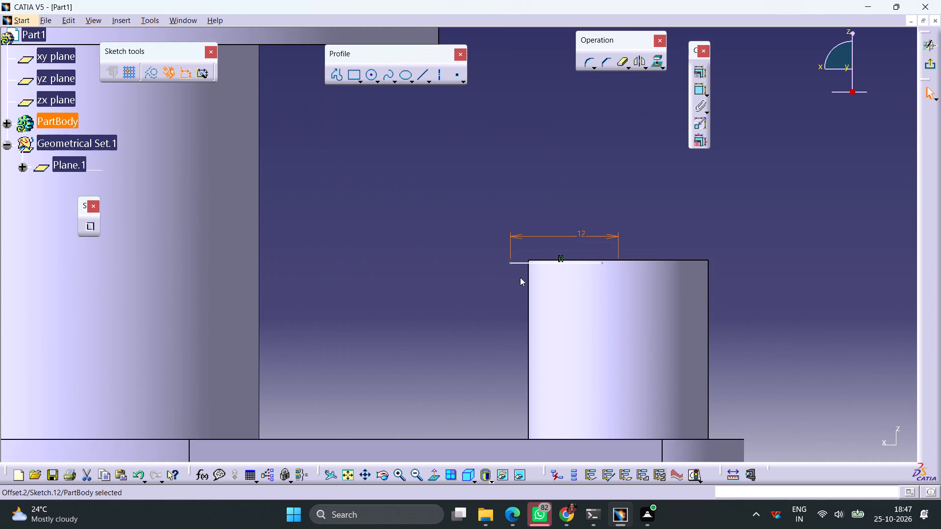
pyautogui.click(525, 263)
pyautogui.keyDown('ctrl'); pyautogui.click(543, 259); pyautogui.keyUp('ctrl')
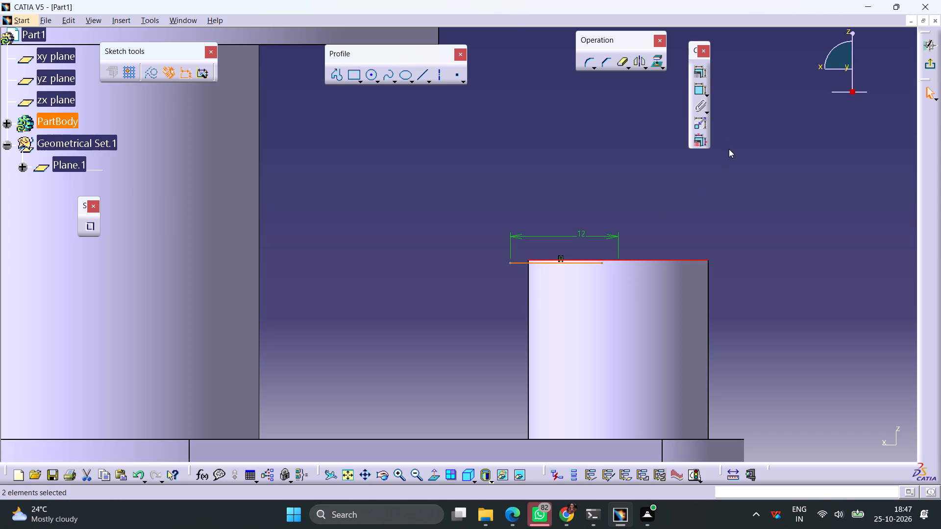
pyautogui.click(697, 72)
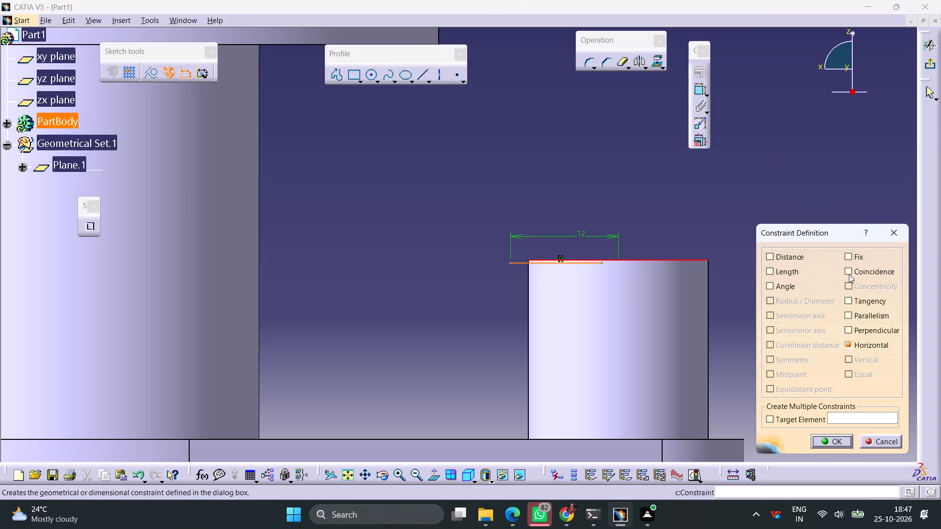
pyautogui.click(850, 274)
pyautogui.click(833, 444)
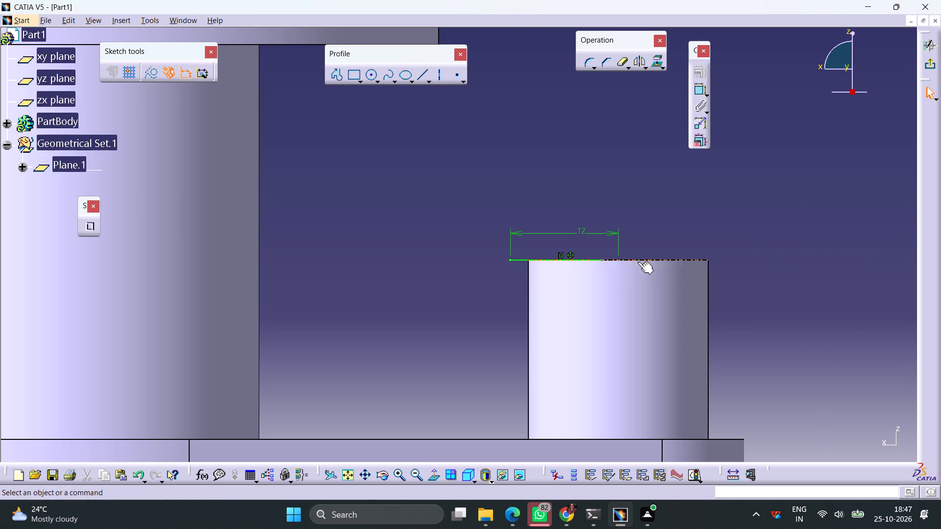
# Move the short line's boss-side endpoint along the top edge until it lies just inside the boss.
pyautogui.moveTo(601, 259); pyautogui.dragTo(597, 263)
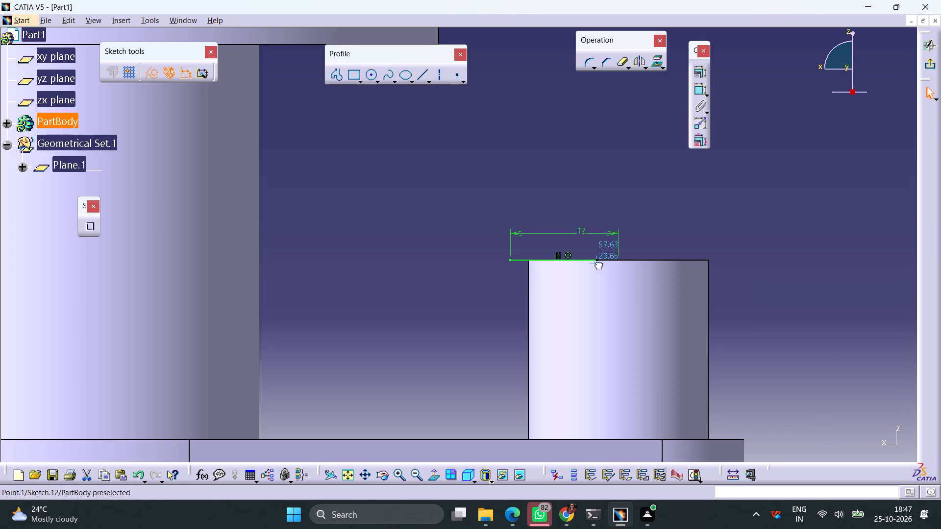
pyautogui.moveTo(597, 263); pyautogui.dragTo(590, 264)
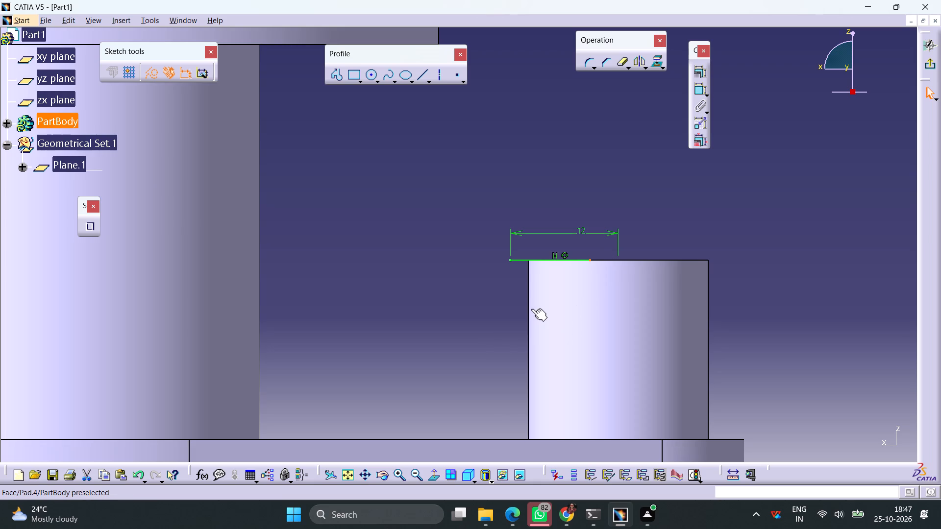
pyautogui.moveTo(588, 261); pyautogui.dragTo(531, 262)
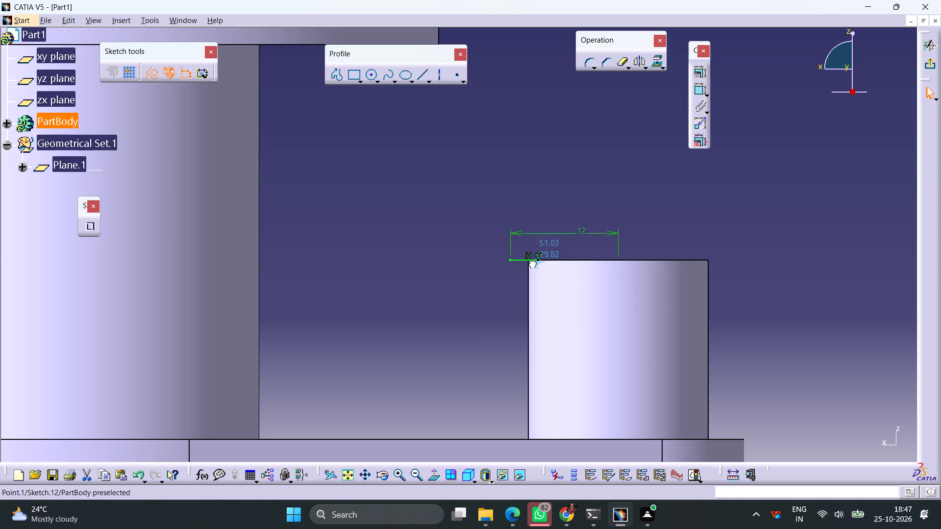
pyautogui.moveTo(531, 262); pyautogui.dragTo(533, 262)
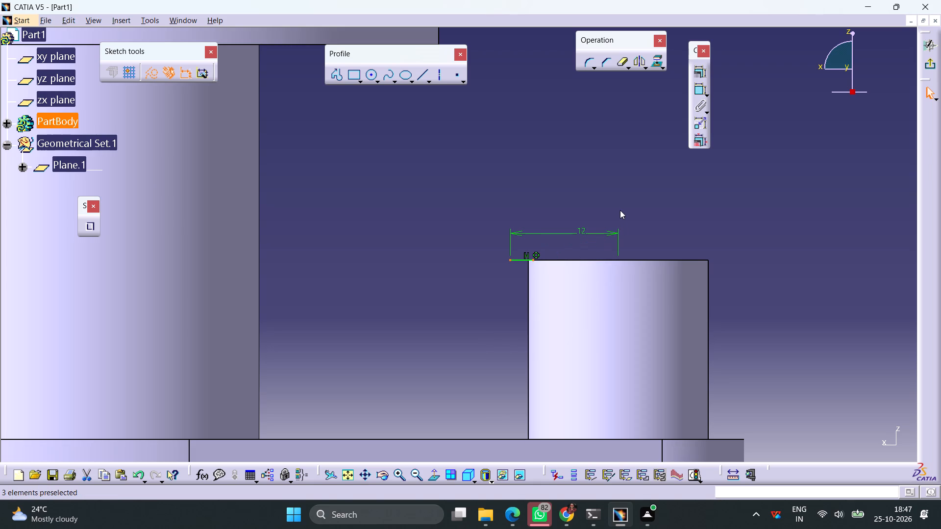
# Sketch a slanted line at about 114° from the short line's inner end to the flange's underside, and exit the sketch.
pyautogui.keyDown('ctrl'); pyautogui.moveTo(582, 167); pyautogui.dragTo(603, 221, button='middle'); pyautogui.keyUp('ctrl')
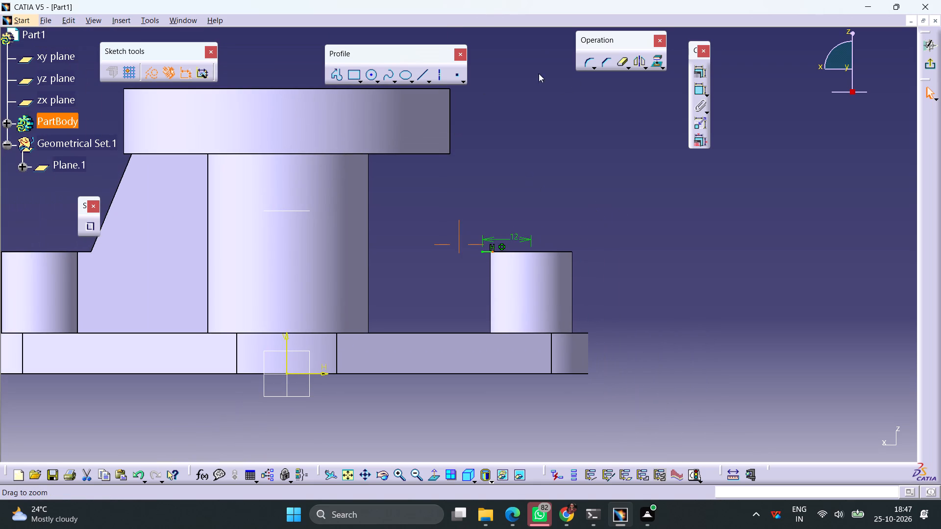
pyautogui.click(421, 79)
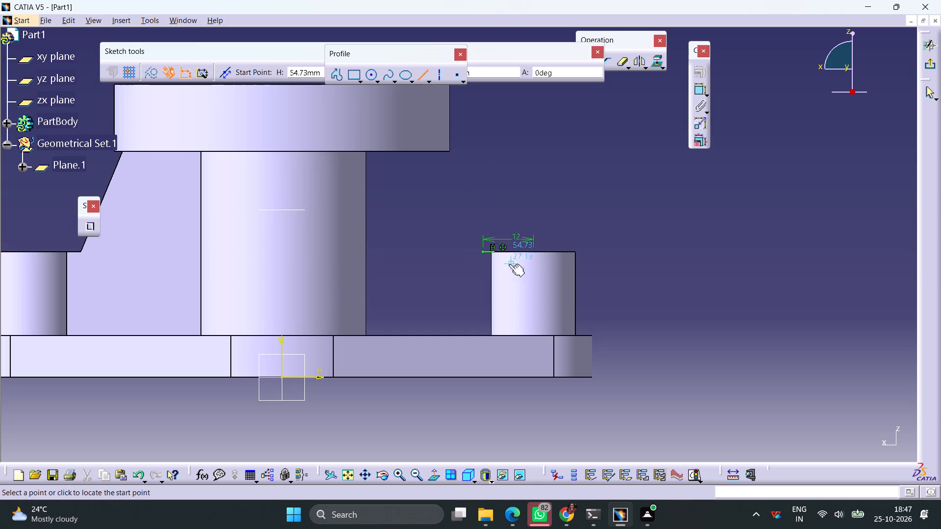
pyautogui.click(483, 254)
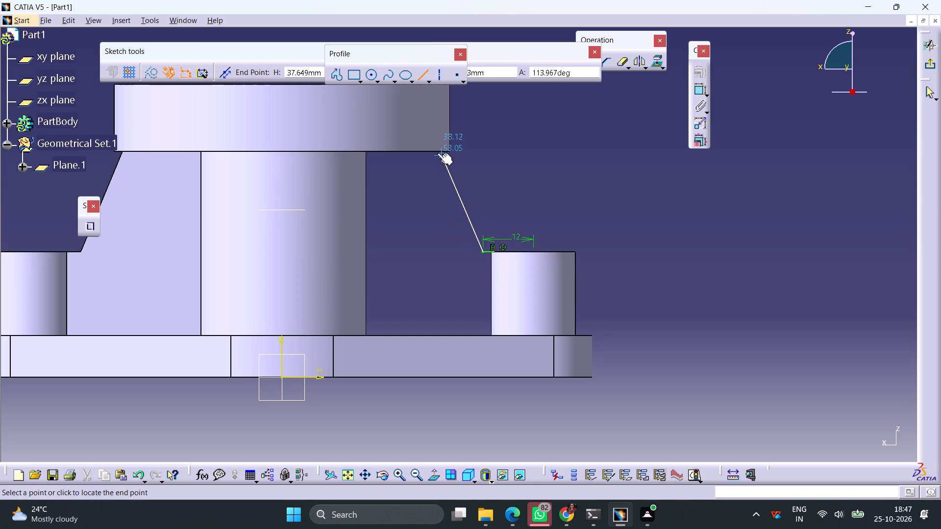
pyautogui.click(440, 150)
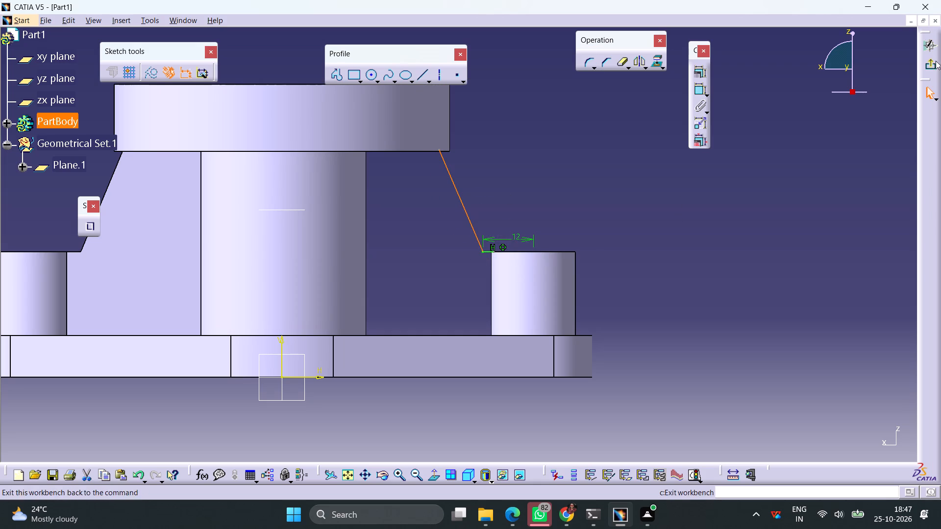
pyautogui.click(922, 65)
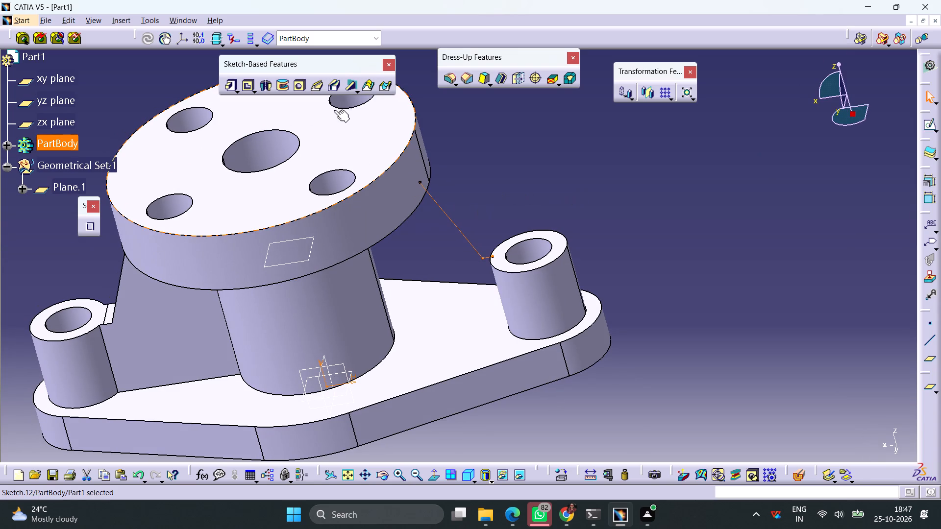
# Create a 10 mm thick stiffener from the second profile sketch between the opposite side boss and the flange.
pyautogui.click(346, 86)
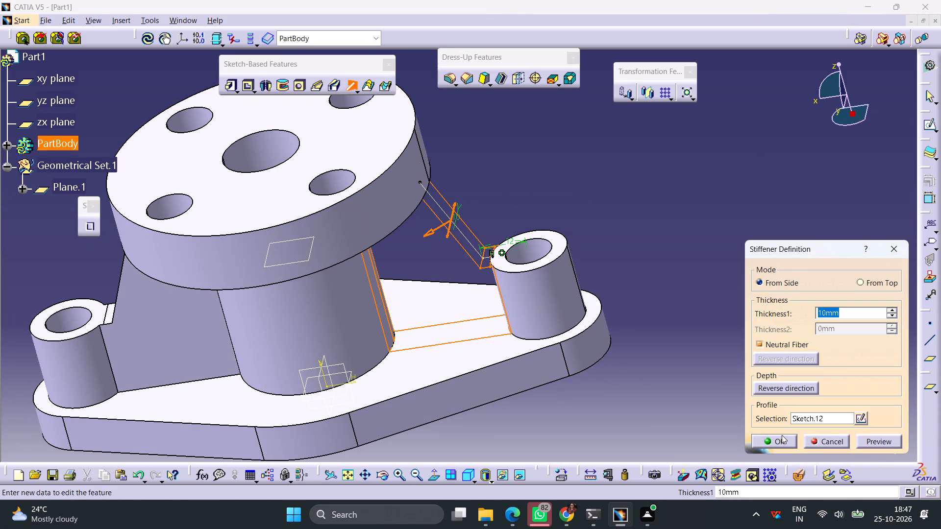
pyautogui.click(784, 444)
# Save the finished part as Part1 in CATPart format in the internship folder.
pyautogui.keyDown('ctrl'); pyautogui.moveTo(664, 250); pyautogui.dragTo(655, 290, button='middle'); pyautogui.keyUp('ctrl')
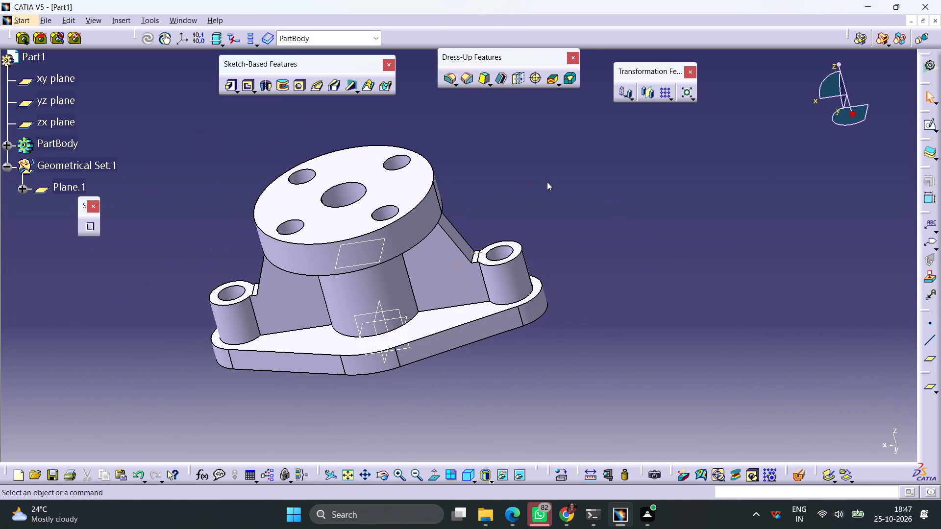
pyautogui.moveTo(536, 176); pyautogui.dragTo(569, 171, button='middle')
pyautogui.moveTo(536, 176); pyautogui.dragTo(569, 171, button='right')
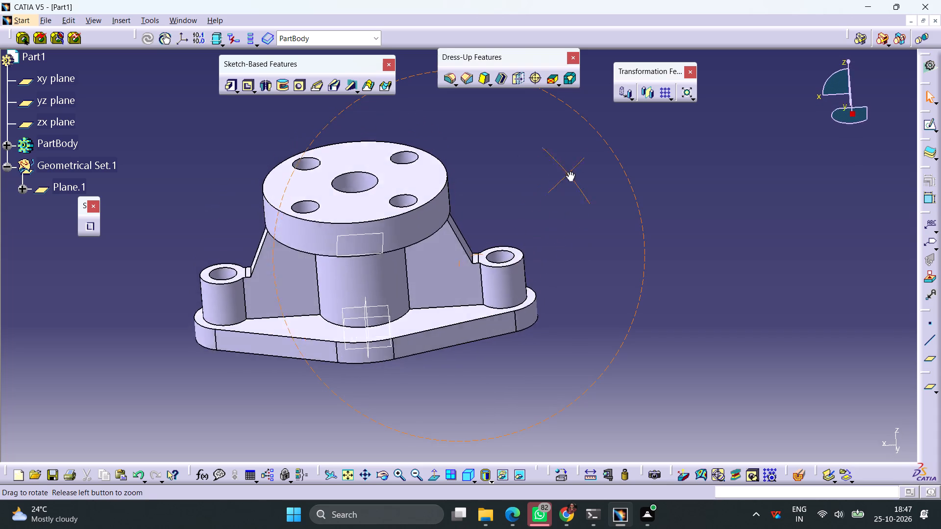
pyautogui.moveTo(569, 171); pyautogui.dragTo(574, 162, button='right')
pyautogui.moveTo(569, 171); pyautogui.dragTo(575, 161, button='middle')
pyautogui.keyDown('ctrl'); pyautogui.moveTo(589, 169); pyautogui.dragTo(592, 211, button='middle'); pyautogui.keyUp('ctrl')
pyautogui.click(47, 21)
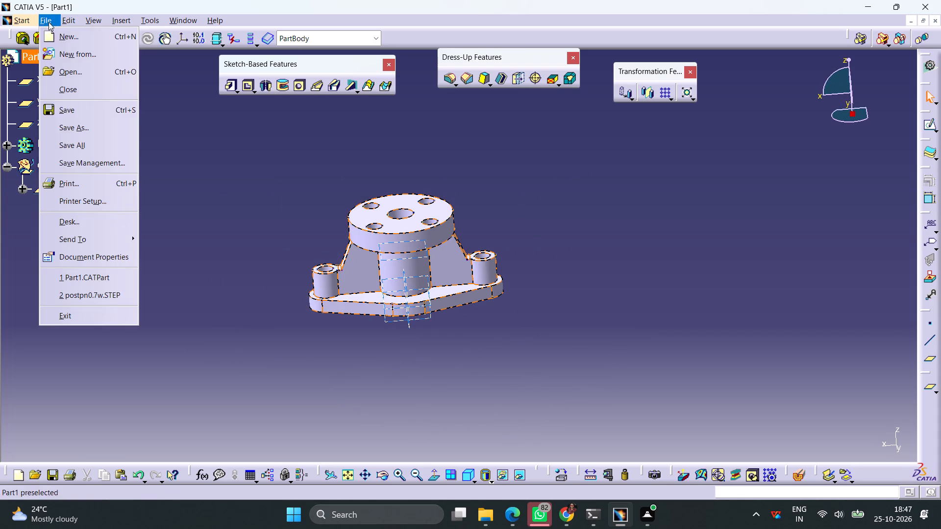
pyautogui.click(89, 120)
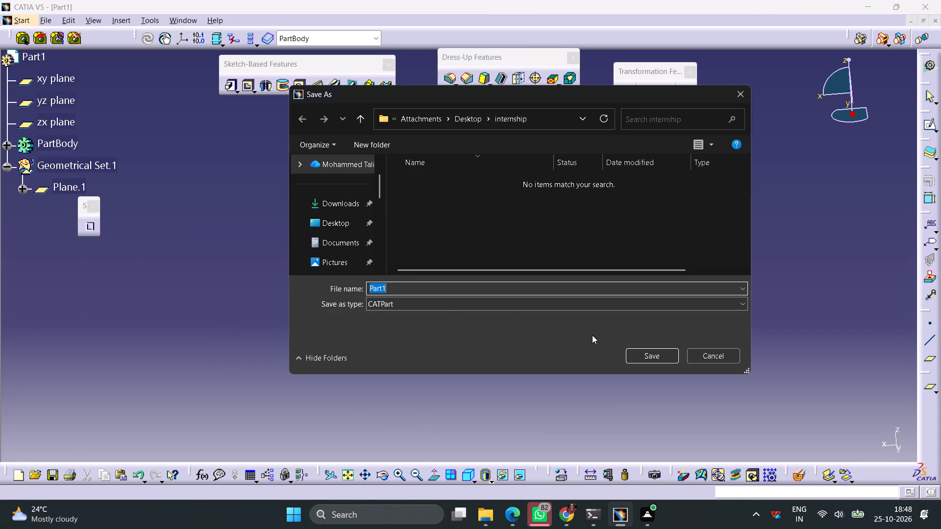
pyautogui.click(655, 358)
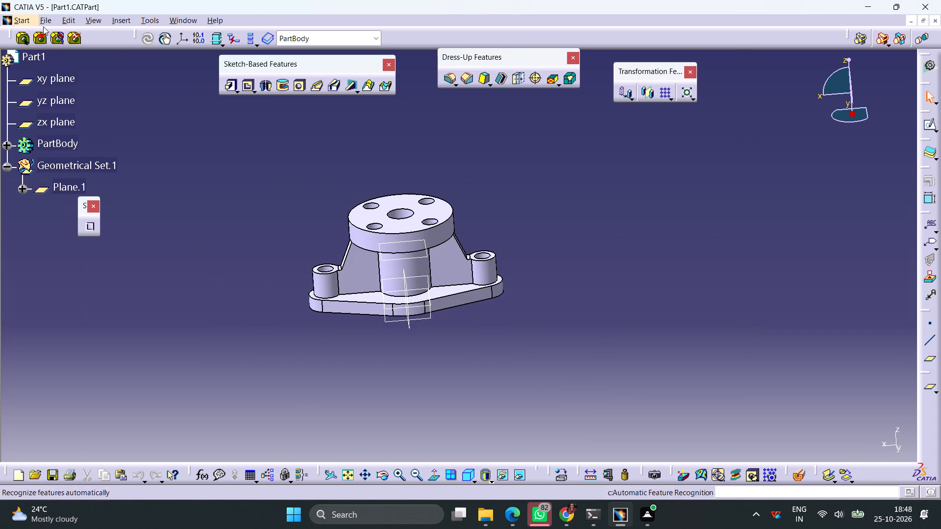
# Save a copy of the part as Part1 in igs format in the internship folder.
pyautogui.click(47, 20)
pyautogui.click(99, 121)
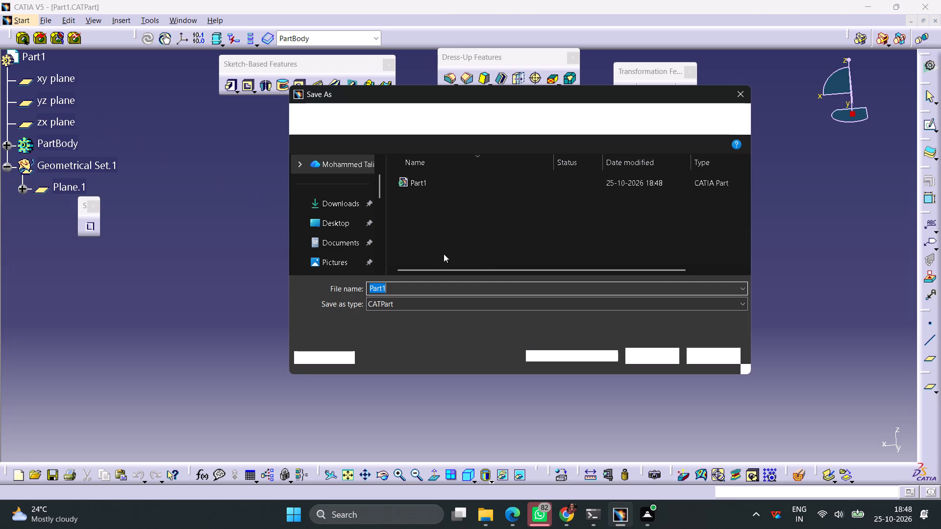
pyautogui.click(403, 304)
pyautogui.click(378, 338)
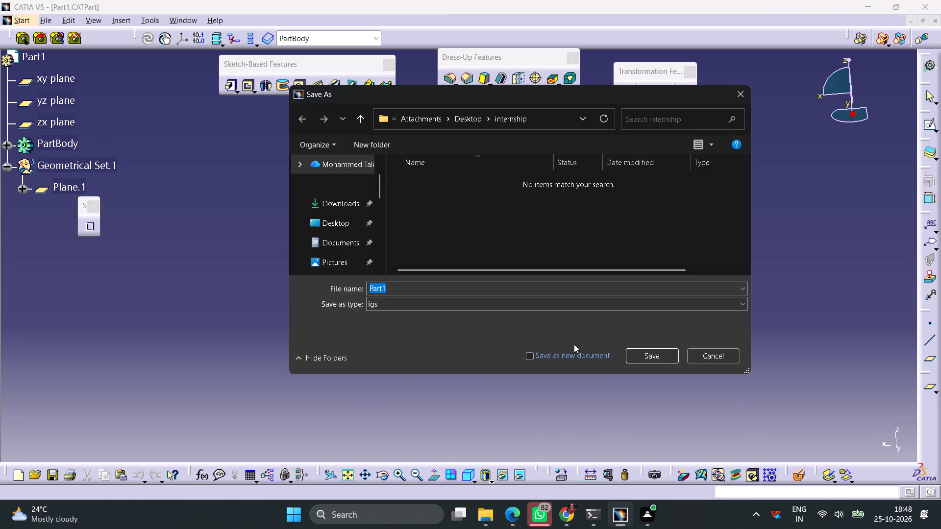
pyautogui.click(644, 361)
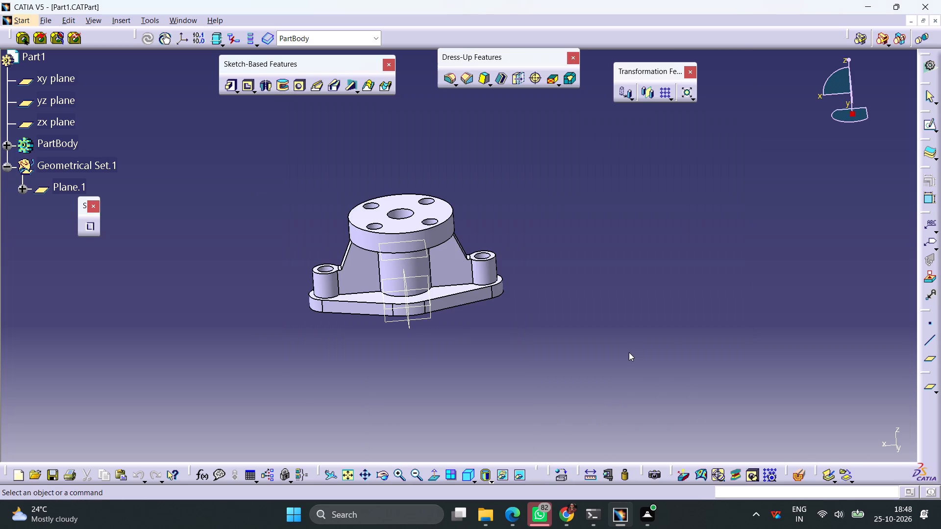
# Create a new Drawing document with the default sheet settings.
pyautogui.hotkey('ctrl', 'n')
pyautogui.press('d')
pyautogui.press('Return')
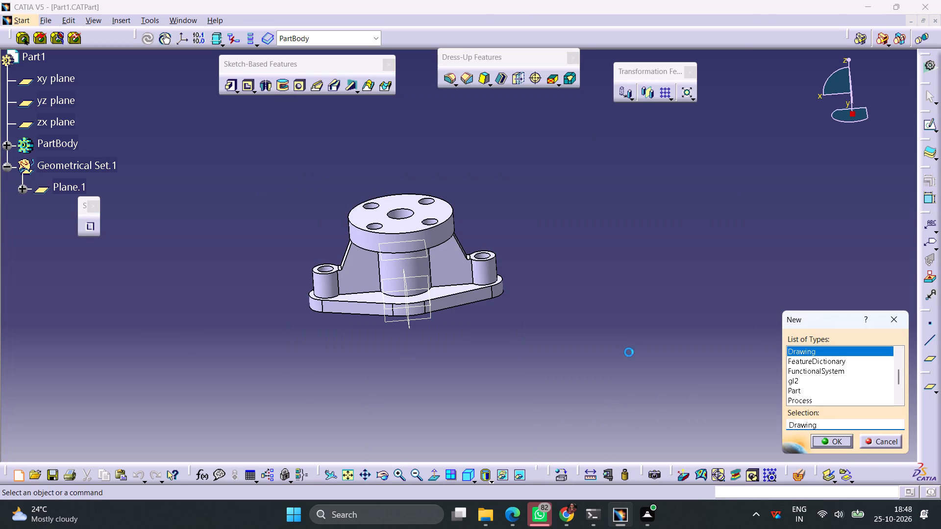
pyautogui.press('Return')
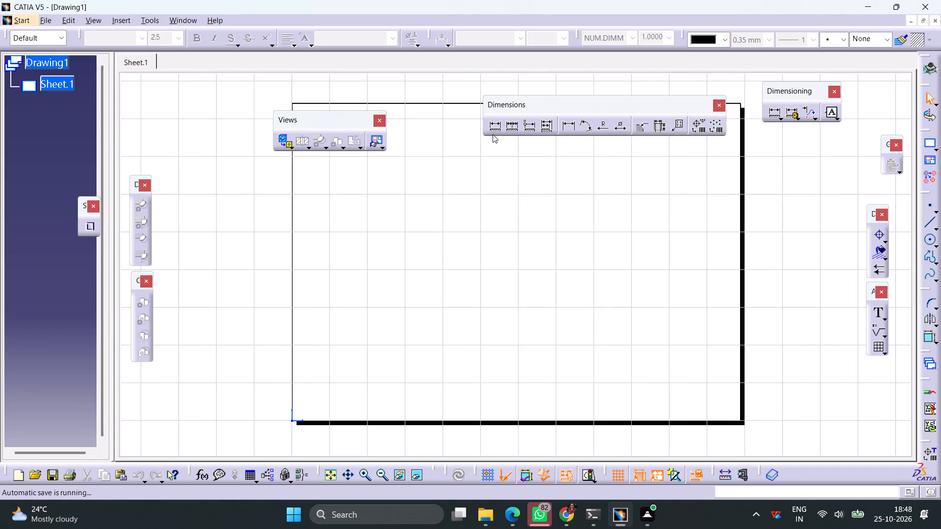
# Set the projection method of Sheet.1 to third angle standard.
pyautogui.rightClick(62, 87)
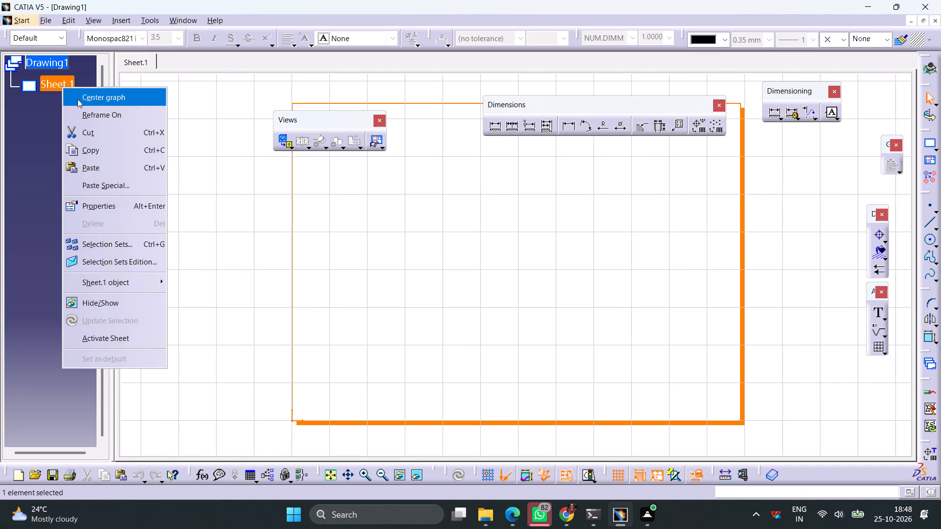
pyautogui.click(123, 204)
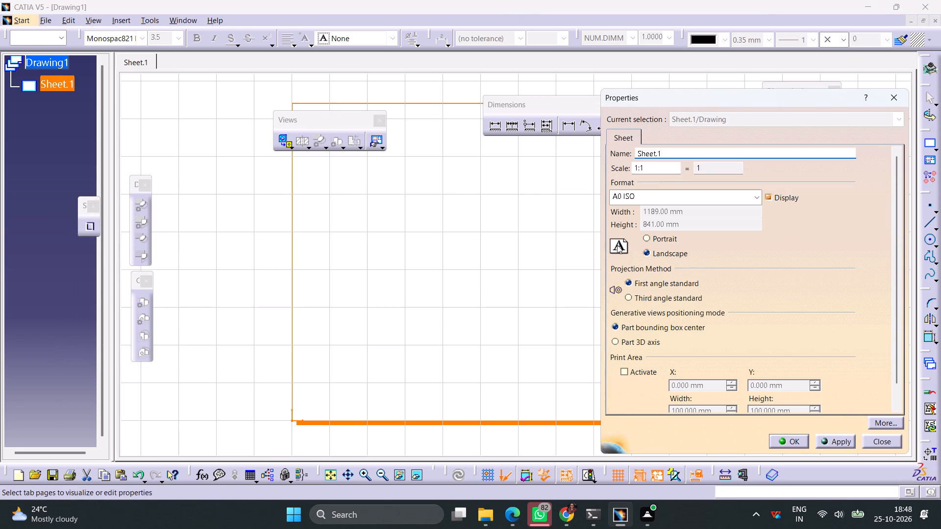
pyautogui.click(644, 301)
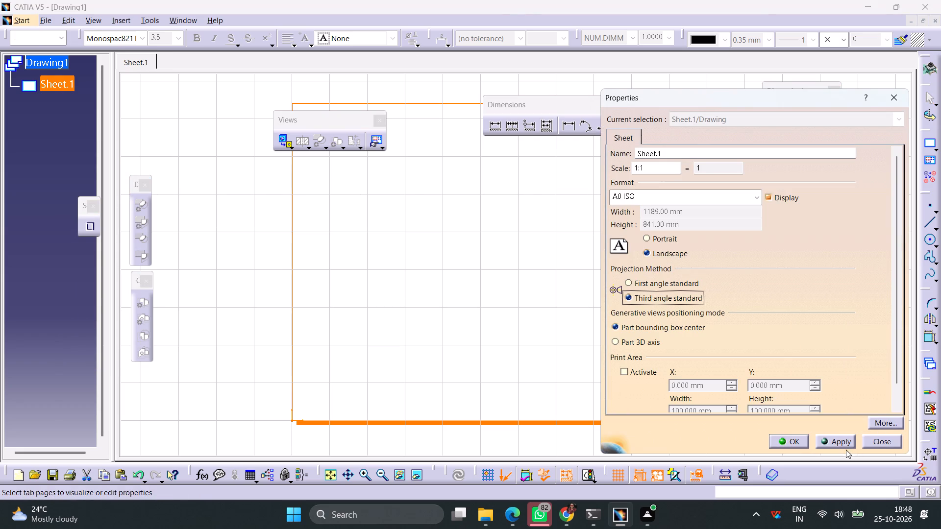
pyautogui.click(842, 442)
pyautogui.click(790, 438)
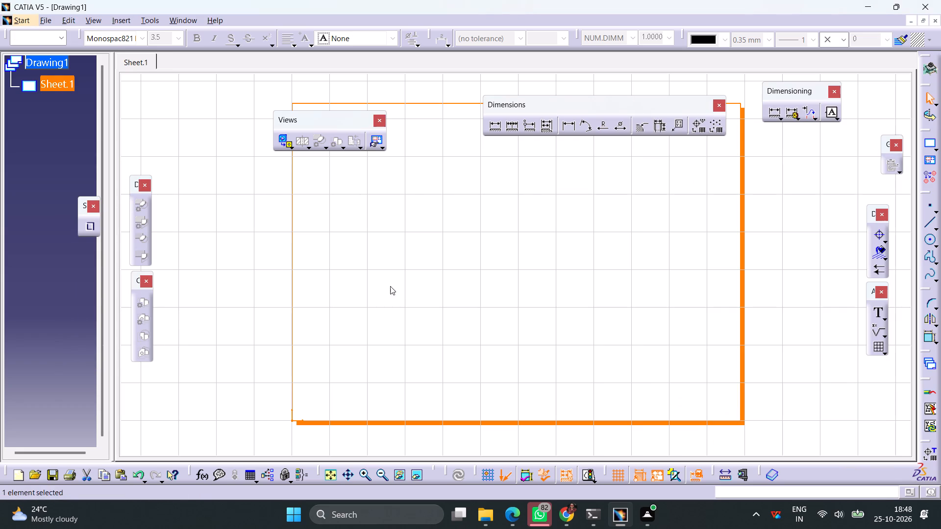
# Generate a front view of the part using the stiffener's side face as reference, placed in the sheet's lower-left area.
pyautogui.click(281, 142)
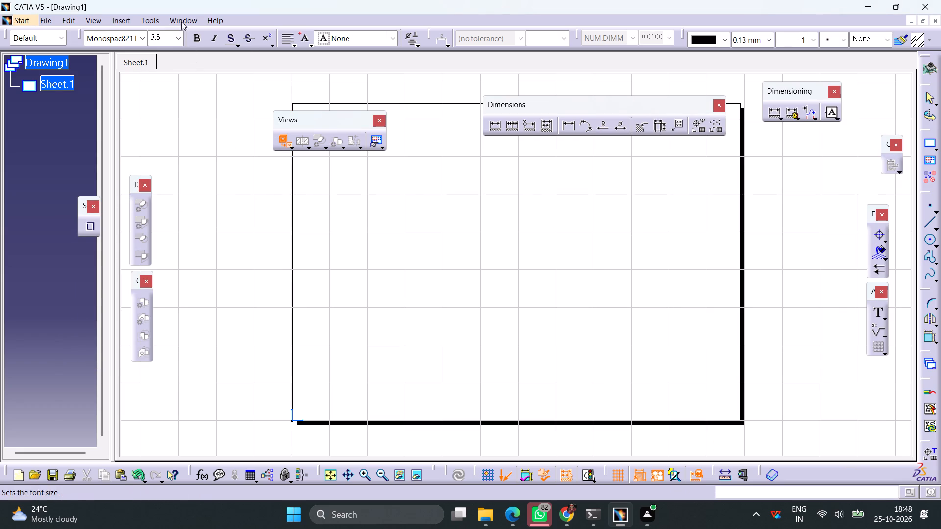
pyautogui.click(181, 20)
pyautogui.click(221, 114)
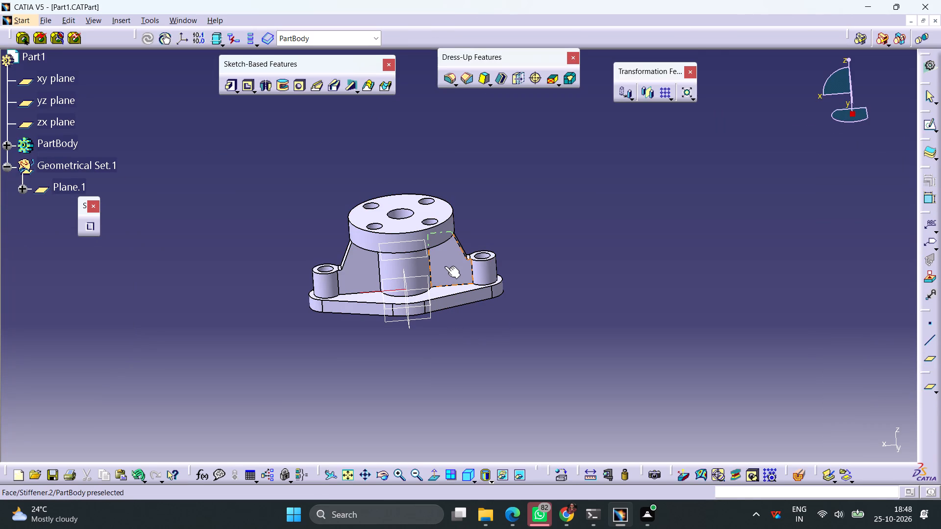
pyautogui.click(445, 266)
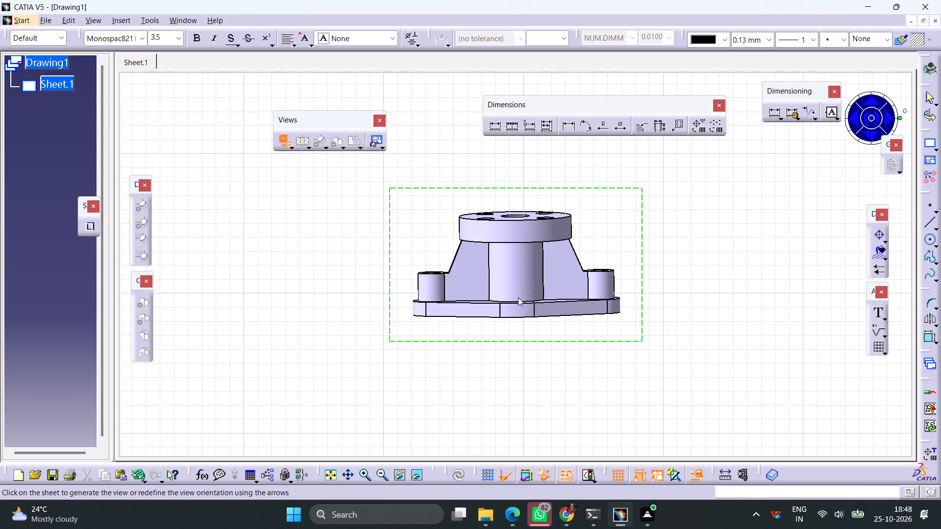
pyautogui.keyDown('ctrl'); pyautogui.moveTo(656, 324); pyautogui.dragTo(655, 374, button='middle'); pyautogui.keyUp('ctrl')
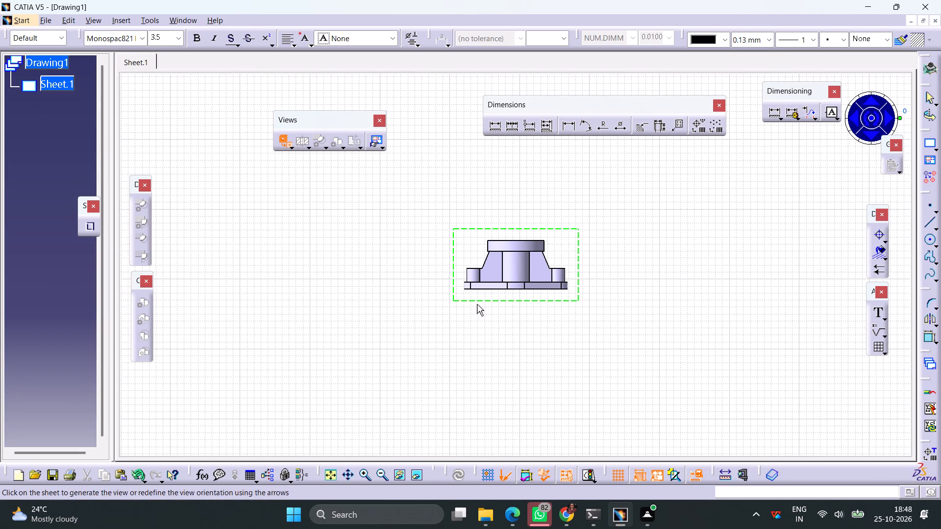
pyautogui.moveTo(480, 302); pyautogui.dragTo(302, 372)
pyautogui.click(437, 327)
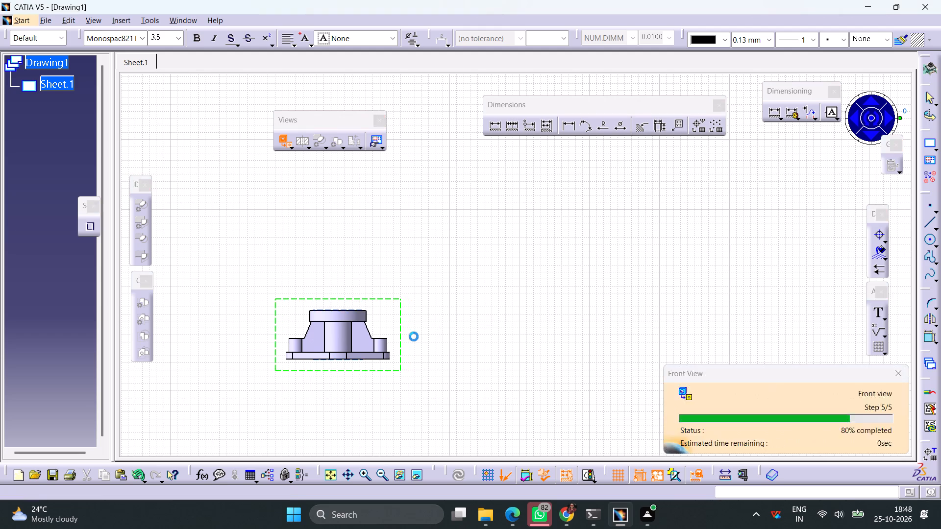
# Turn on hidden lines, center lines and axes in the front view's properties.
pyautogui.rightClick(398, 317)
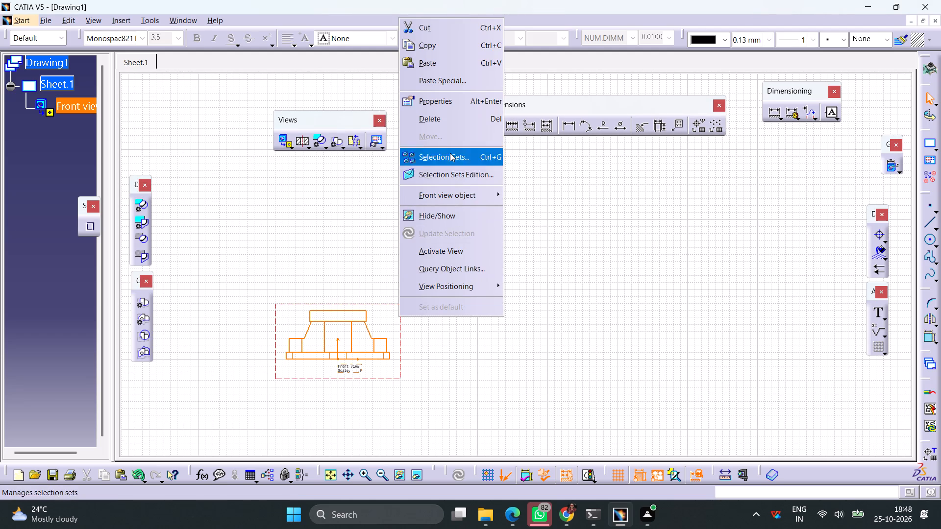
pyautogui.click(437, 100)
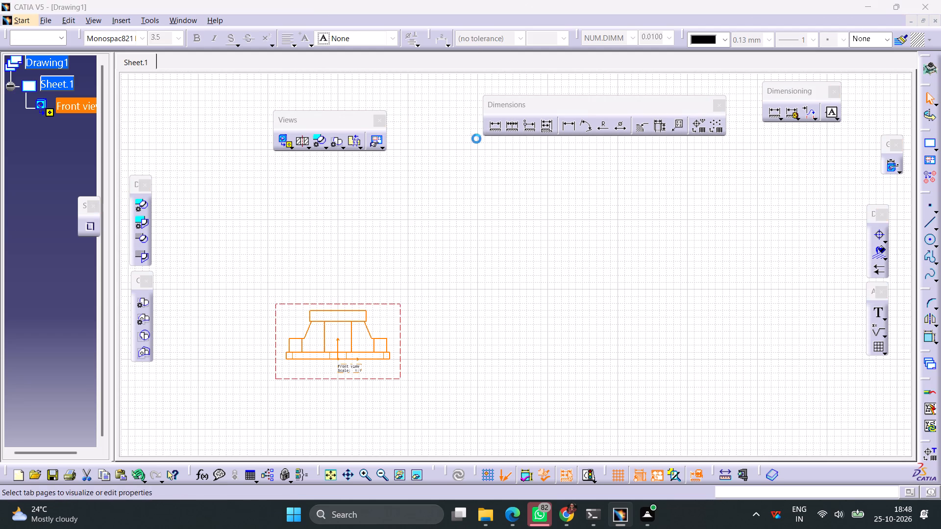
pyautogui.click(626, 260)
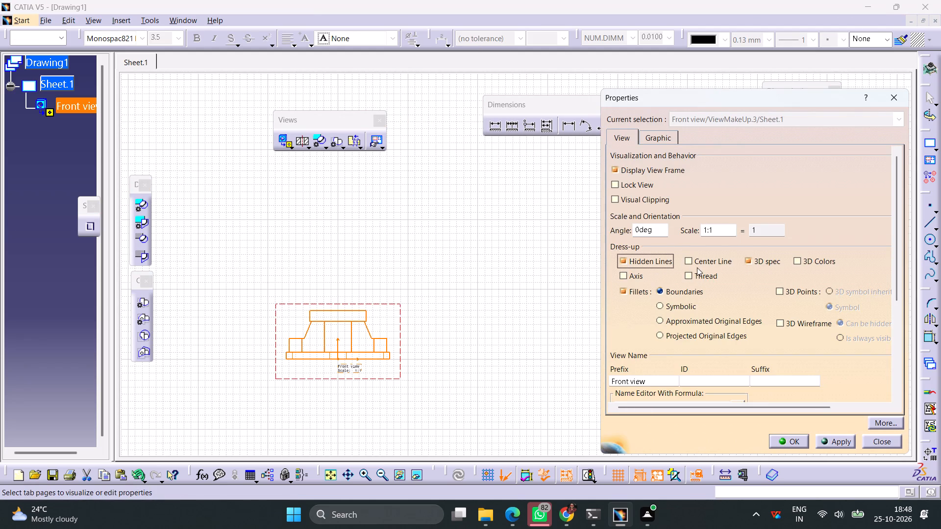
pyautogui.click(697, 263)
pyautogui.click(634, 280)
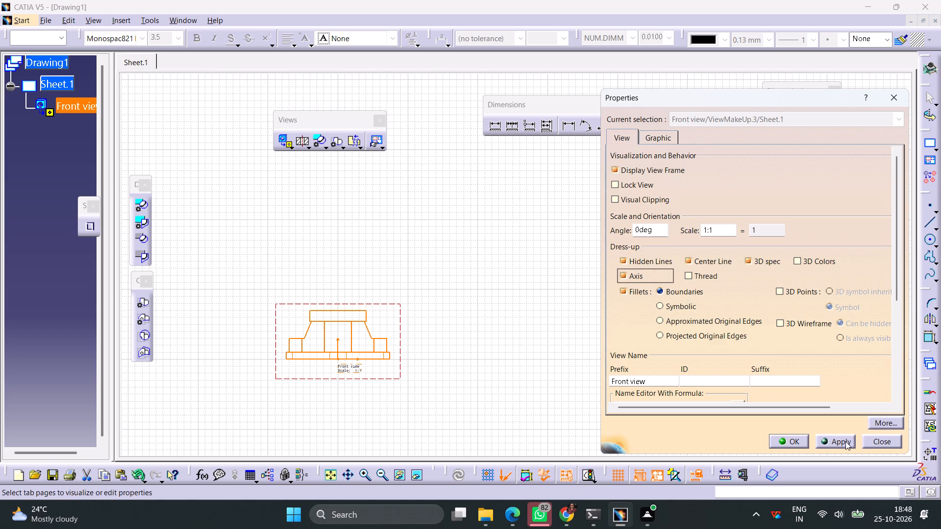
pyautogui.click(845, 441)
pyautogui.click(795, 444)
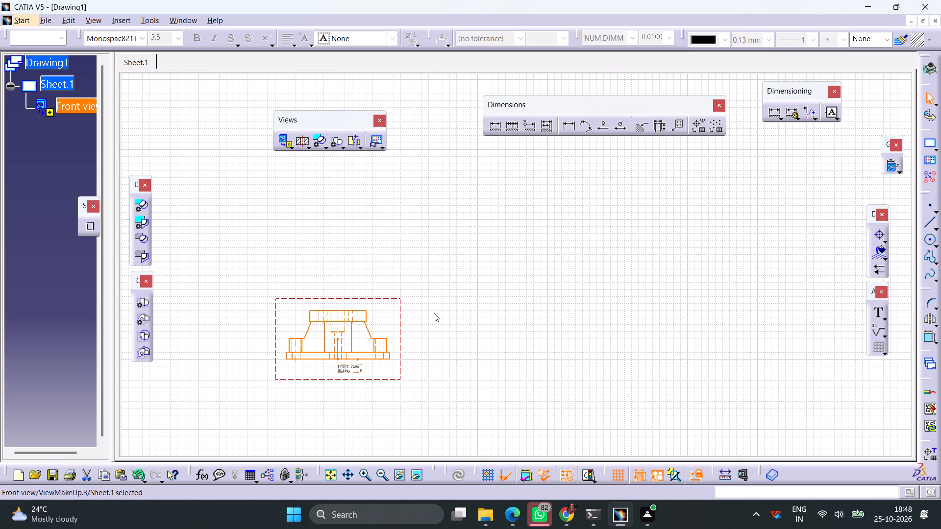
# Generate a second view looking down on the part, using the flange's top face as reference, and place it above the front view.
pyautogui.click(281, 142)
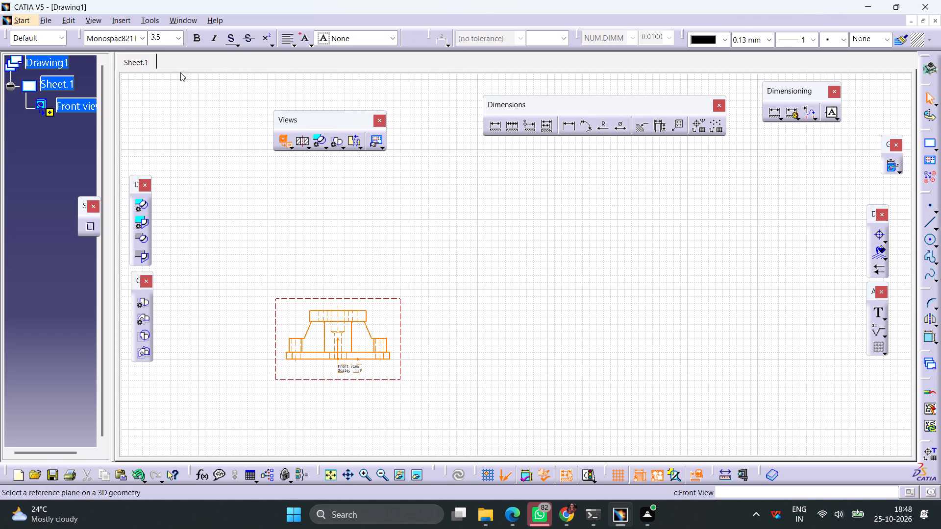
pyautogui.click(178, 21)
pyautogui.click(210, 111)
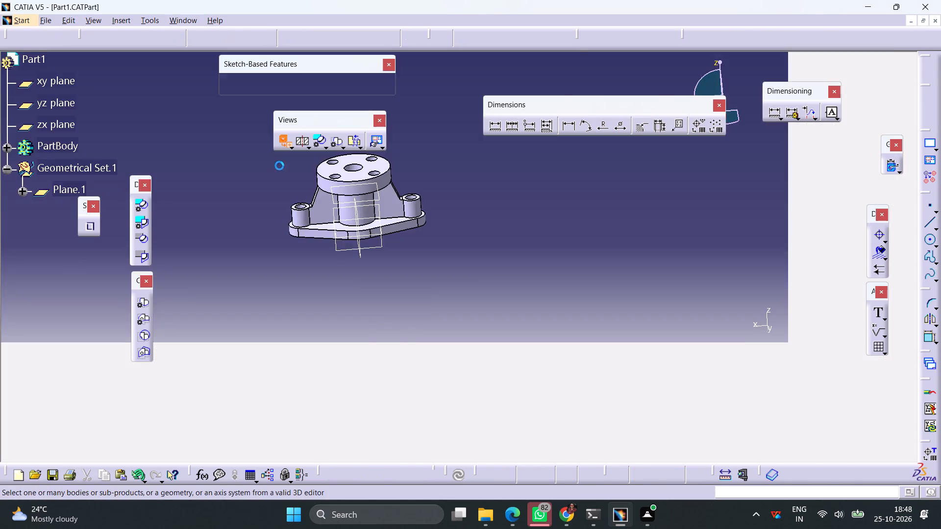
pyautogui.click(417, 215)
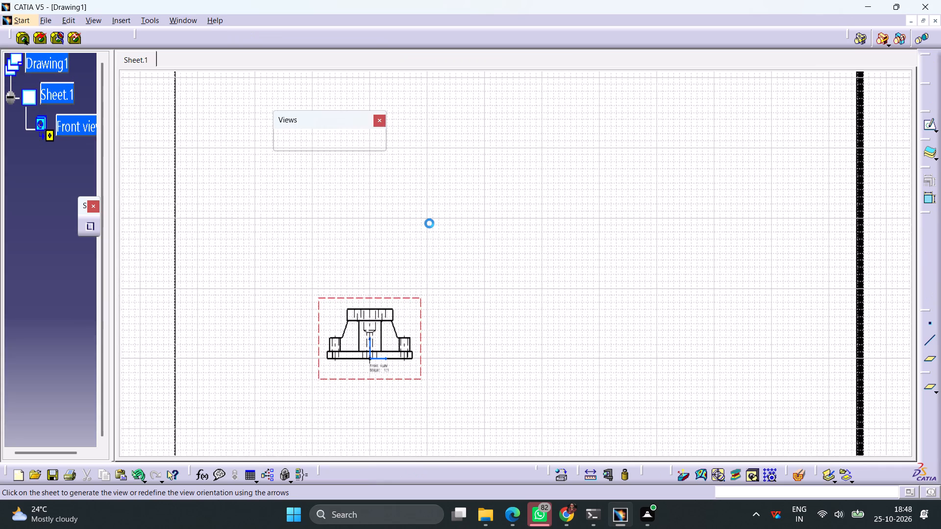
pyautogui.keyDown('ctrl'); pyautogui.moveTo(660, 304); pyautogui.dragTo(661, 322, button='middle'); pyautogui.keyUp('ctrl')
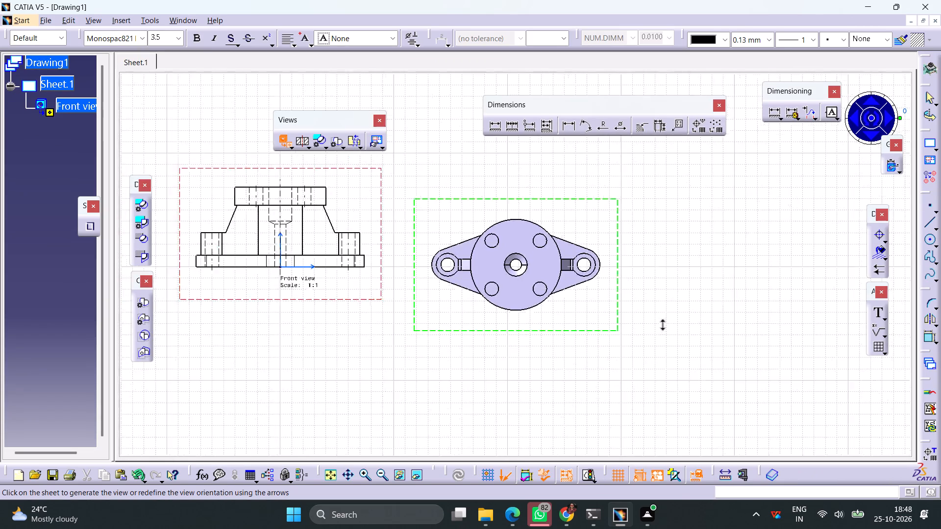
pyautogui.keyDown('ctrl'); pyautogui.moveTo(661, 322); pyautogui.dragTo(666, 347, button='middle'); pyautogui.keyUp('ctrl')
pyautogui.moveTo(480, 310); pyautogui.dragTo(331, 186)
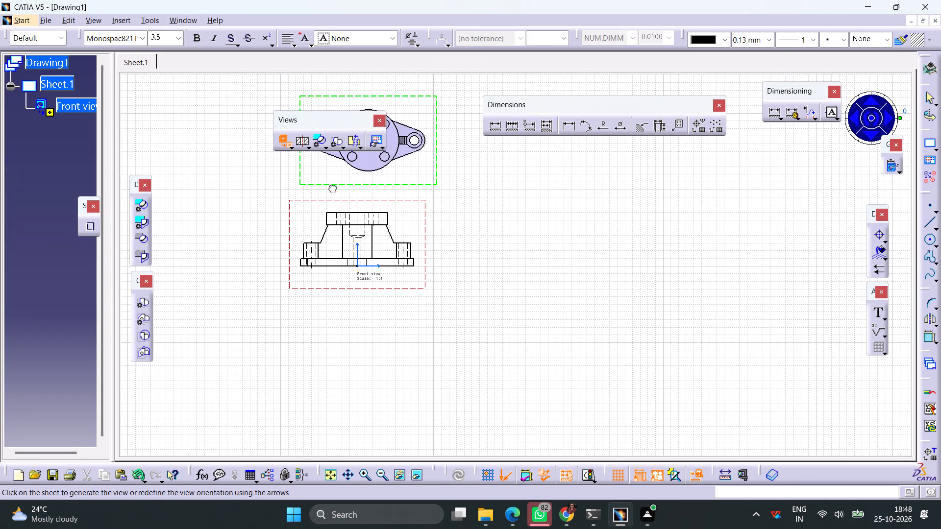
pyautogui.moveTo(331, 186); pyautogui.dragTo(323, 183)
pyautogui.click(504, 241)
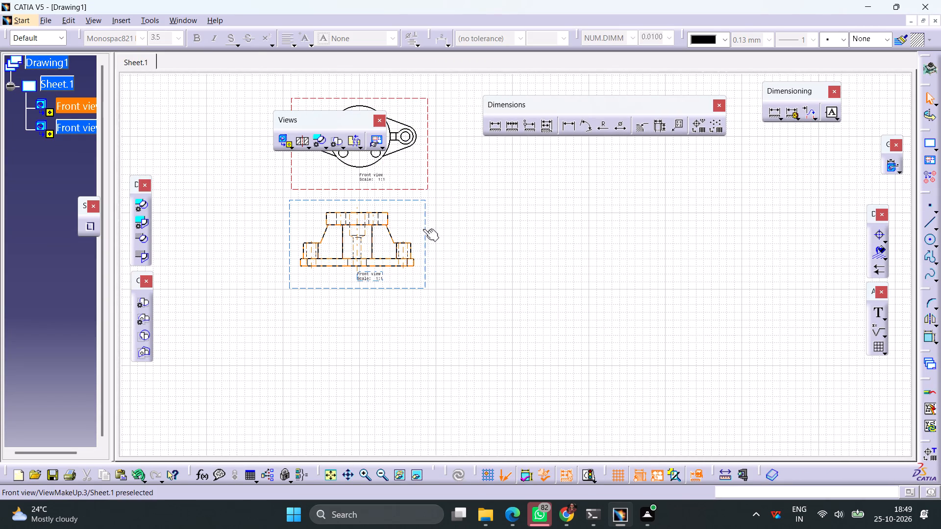
# Activate the original front view and project a side view from it, placed to its right.
pyautogui.rightClick(426, 224)
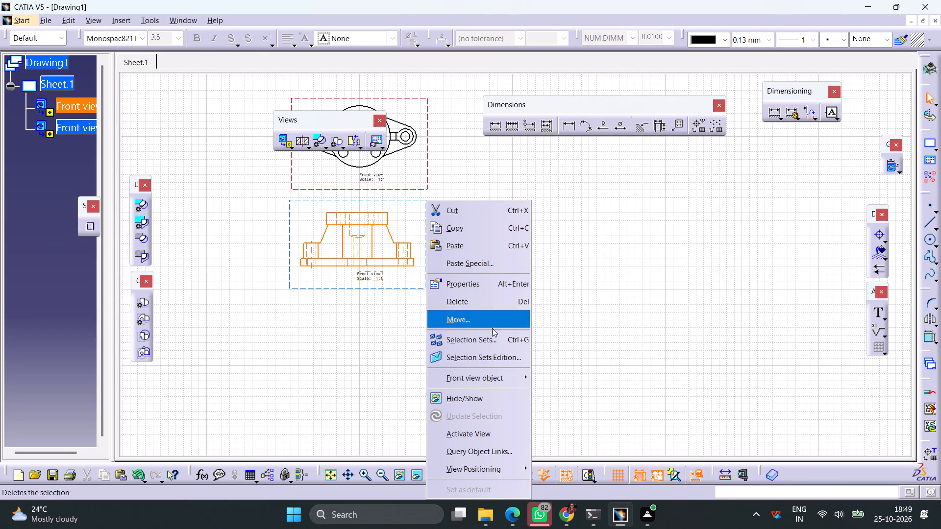
pyautogui.click(485, 439)
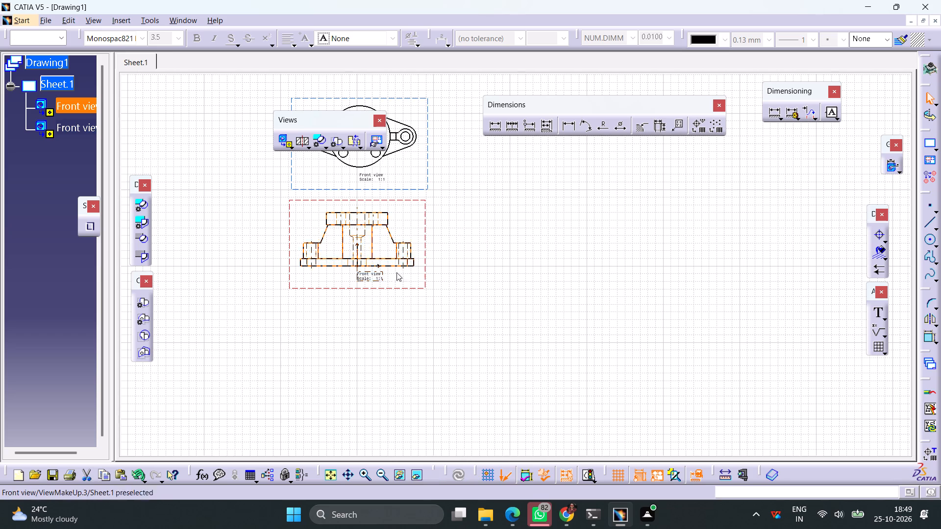
pyautogui.click(289, 149)
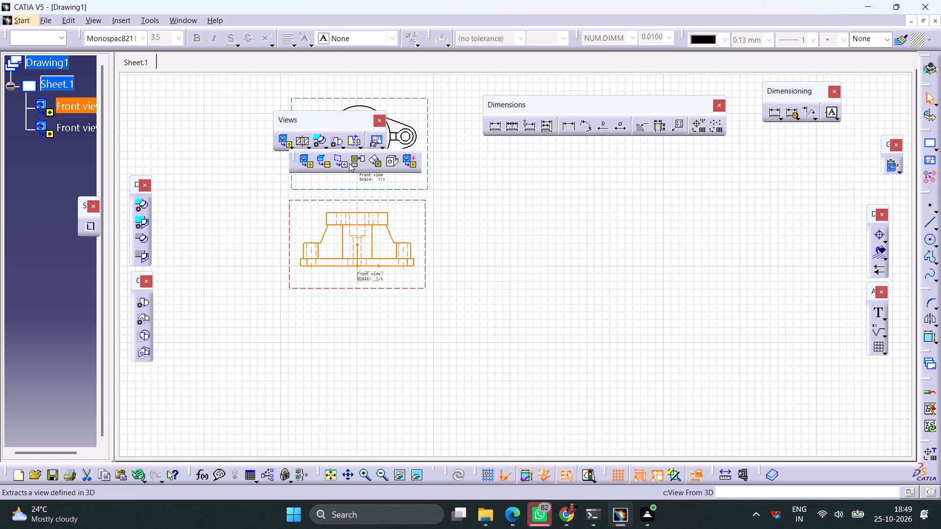
pyautogui.click(354, 161)
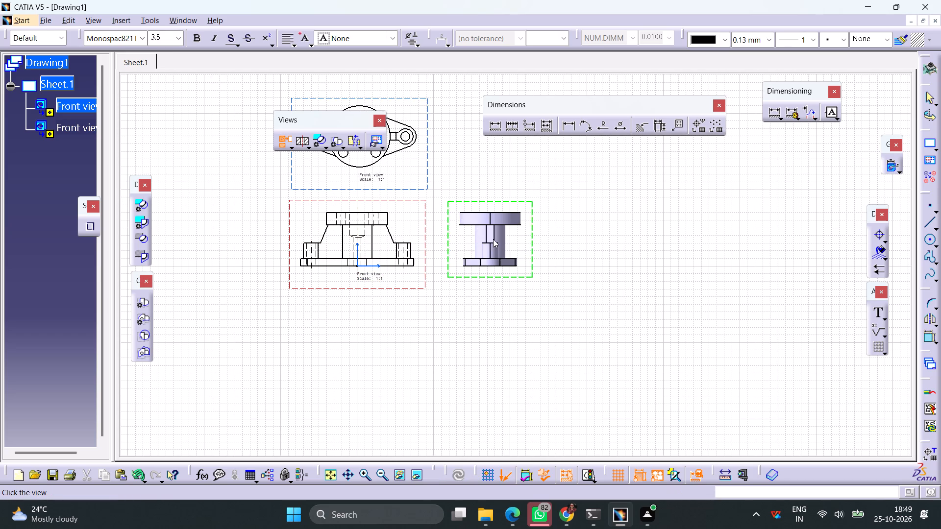
pyautogui.click(508, 240)
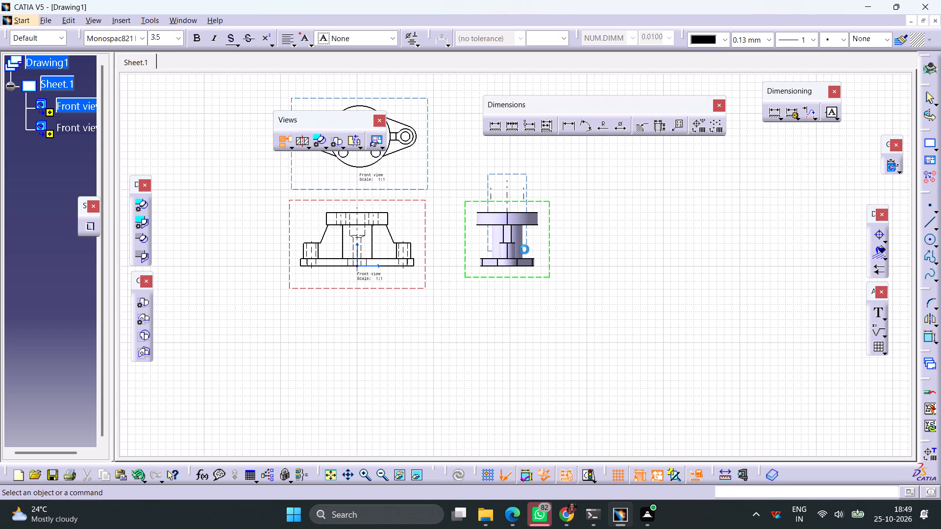
# Generate an isometric view of the part from its 3D model and place it above the side view, beside the top-down view.
pyautogui.keyDown('ctrl'); pyautogui.moveTo(581, 222); pyautogui.dragTo(581, 241, button='middle'); pyautogui.keyUp('ctrl')
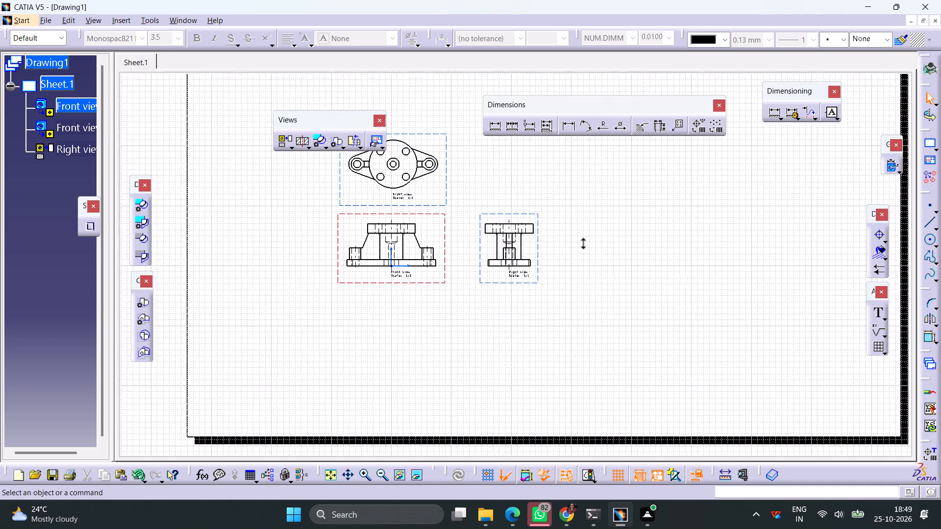
pyautogui.keyDown('ctrl'); pyautogui.moveTo(581, 241); pyautogui.dragTo(581, 240, button='middle'); pyautogui.keyUp('ctrl')
pyautogui.moveTo(580, 222); pyautogui.dragTo(581, 289, button='middle')
pyautogui.click(294, 147)
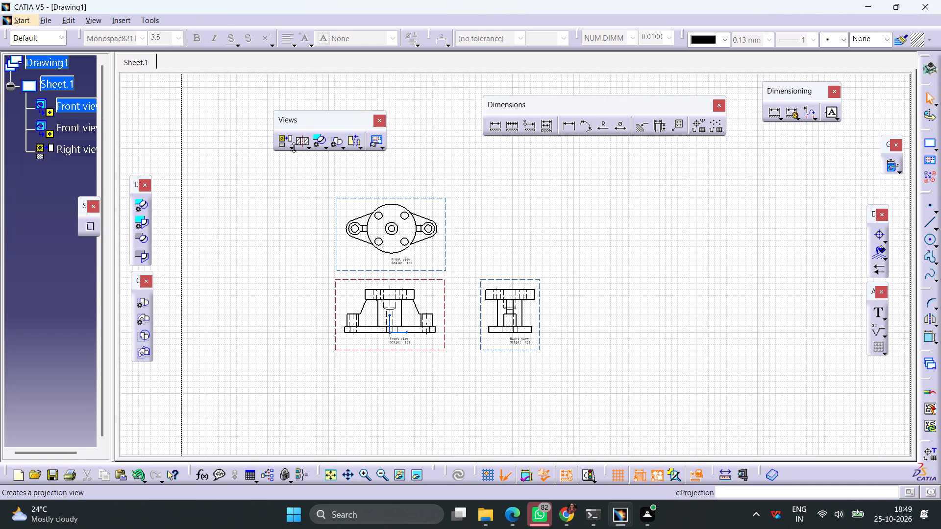
pyautogui.click(396, 161)
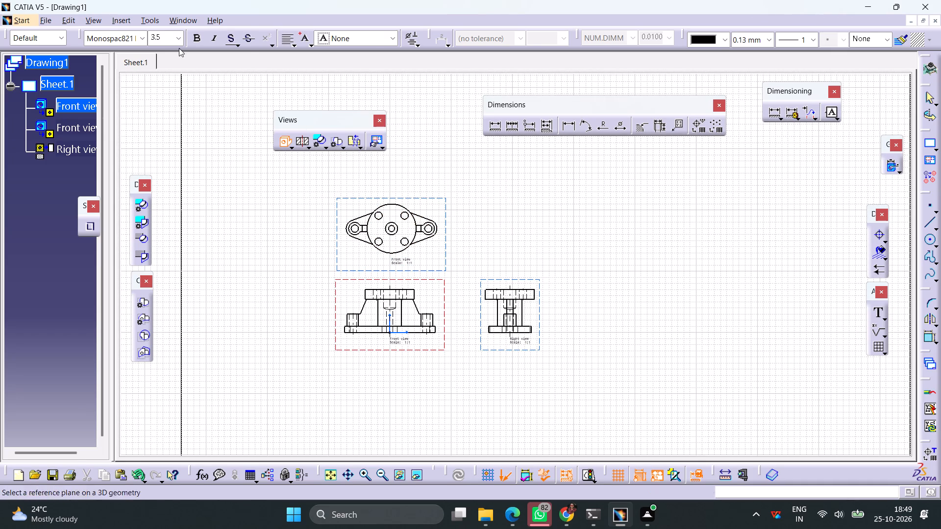
pyautogui.click(176, 24)
pyautogui.click(216, 107)
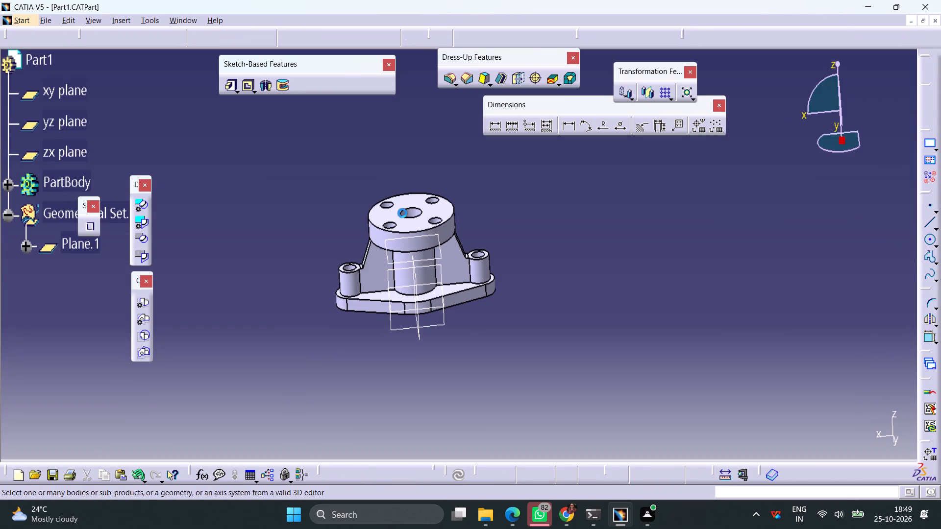
pyautogui.click(422, 215)
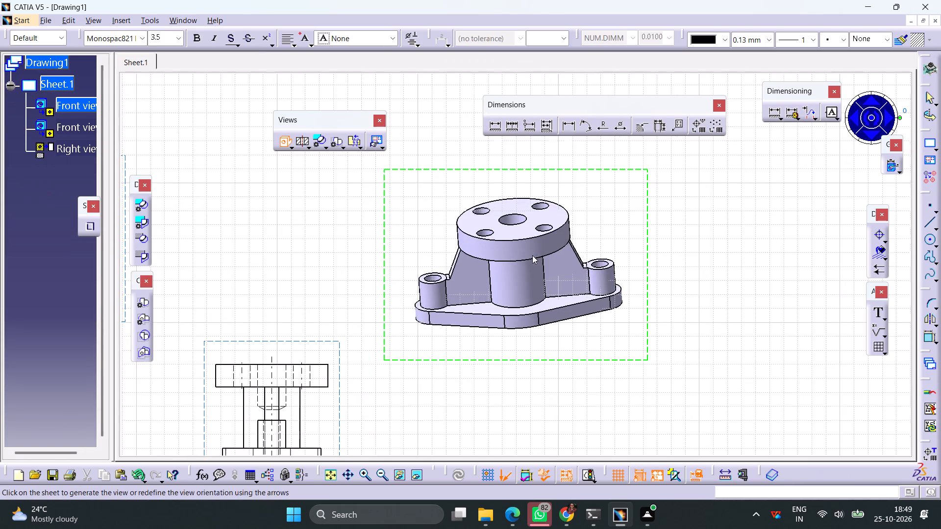
pyautogui.keyDown('ctrl'); pyautogui.moveTo(650, 221); pyautogui.dragTo(649, 262, button='middle'); pyautogui.keyUp('ctrl')
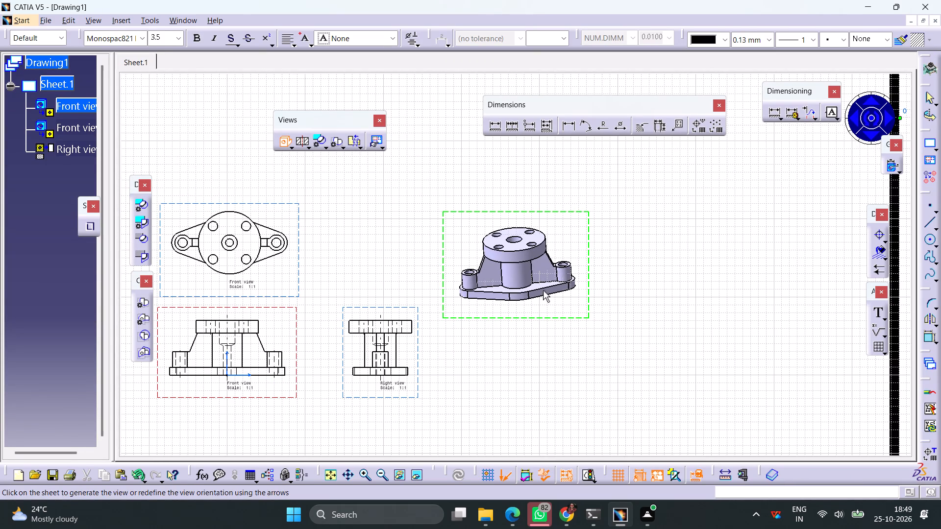
pyautogui.moveTo(530, 321); pyautogui.dragTo(431, 281)
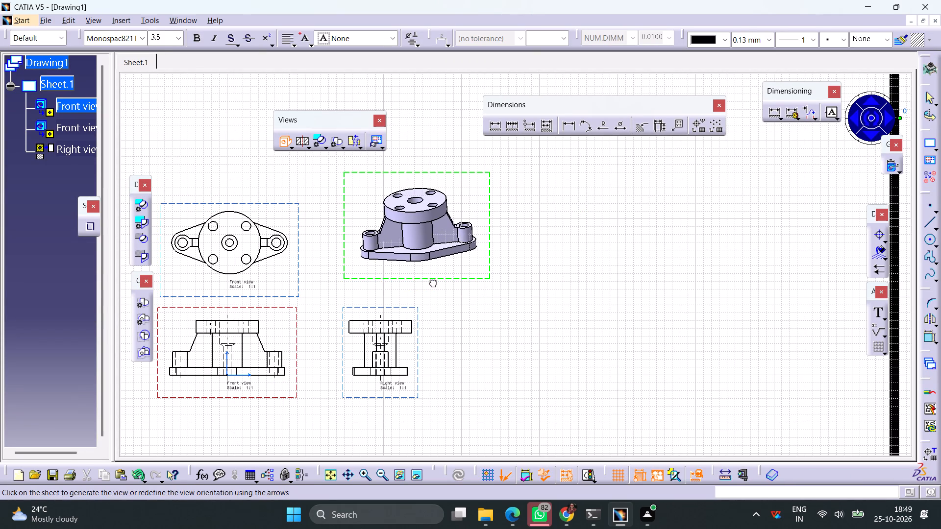
pyautogui.moveTo(431, 281); pyautogui.dragTo(432, 281)
pyautogui.click(485, 317)
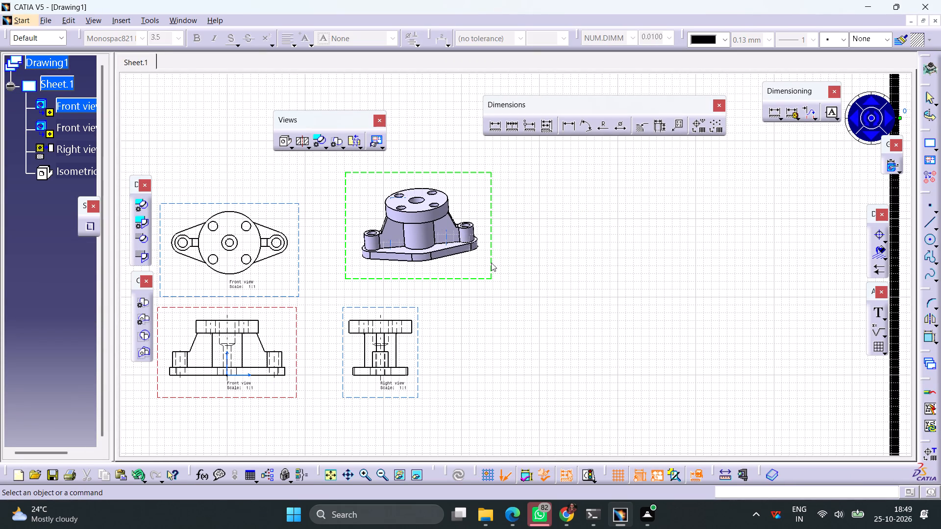
# Activate the isometric view and set its view generation mode to Raster in its properties.
pyautogui.rightClick(489, 269)
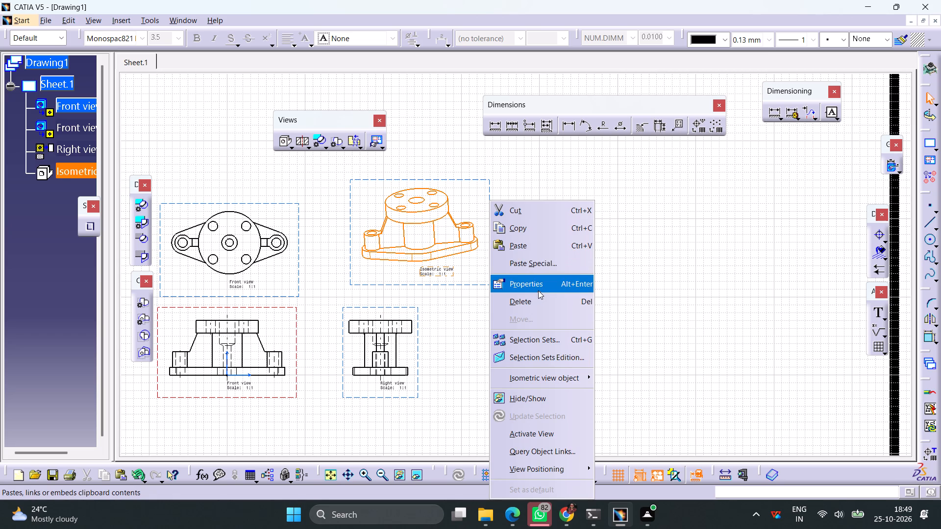
pyautogui.click(547, 427)
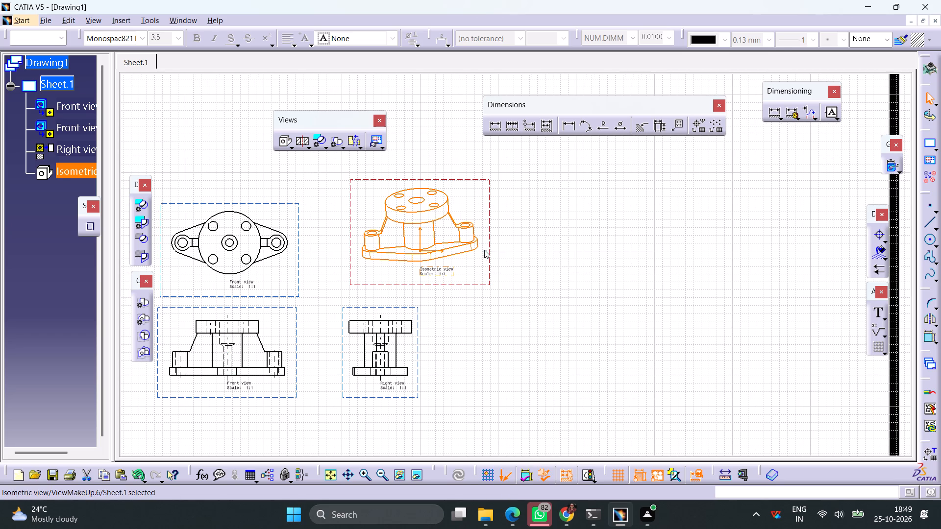
pyautogui.rightClick(489, 224)
pyautogui.click(535, 283)
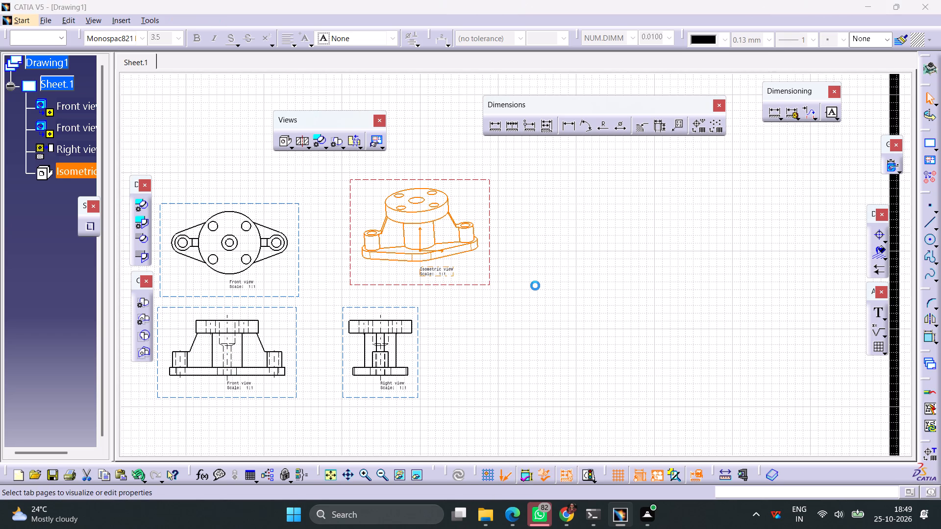
pyautogui.scroll(-5, 753, 303)
pyautogui.scroll(1, 749, 316)
pyautogui.scroll(-1, 749, 316)
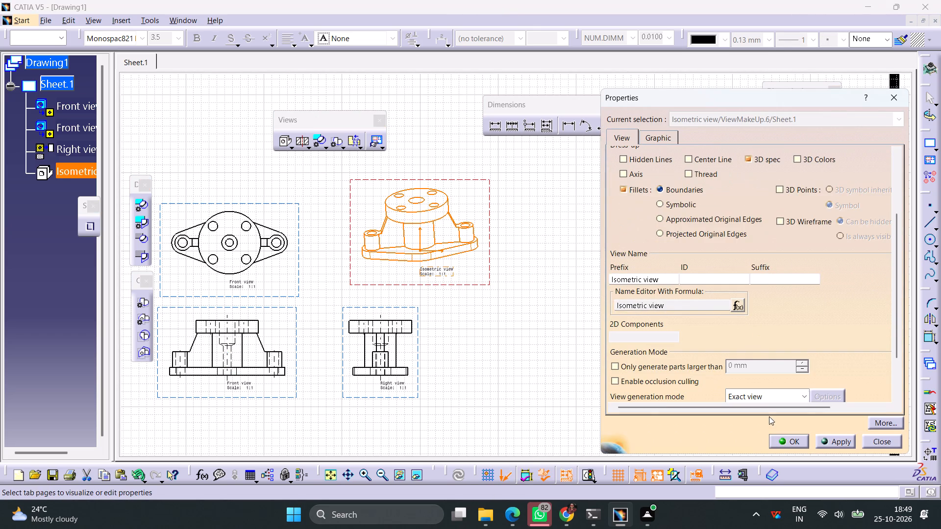
pyautogui.click(769, 399)
pyautogui.click(747, 456)
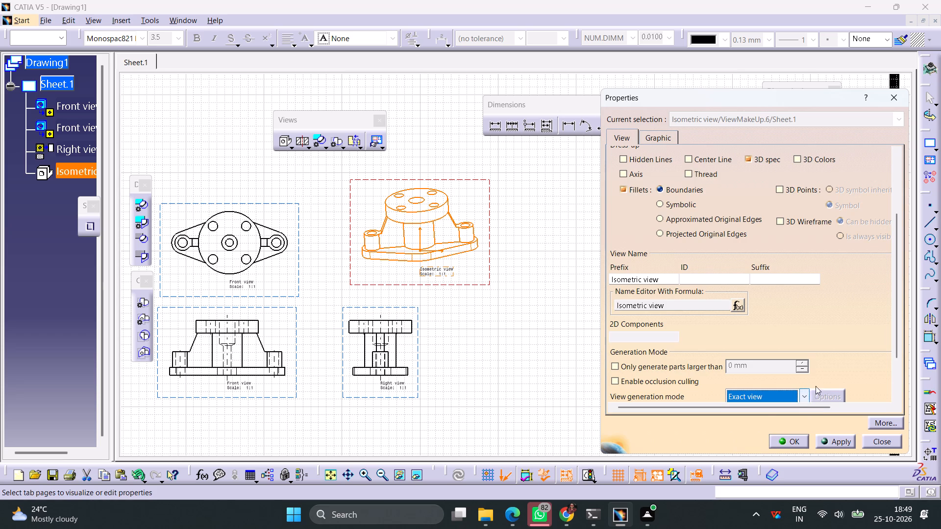
# Set the isometric view's raster mode to Shading with edges with High quality visualization, and apply the properties.
pyautogui.scroll(-4, 799, 371)
pyautogui.click(822, 372)
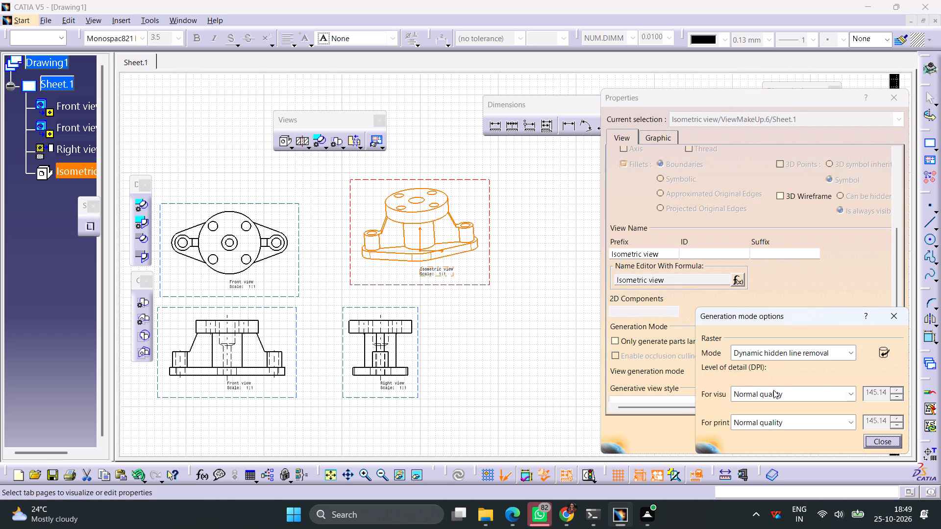
pyautogui.click(782, 357)
pyautogui.click(765, 392)
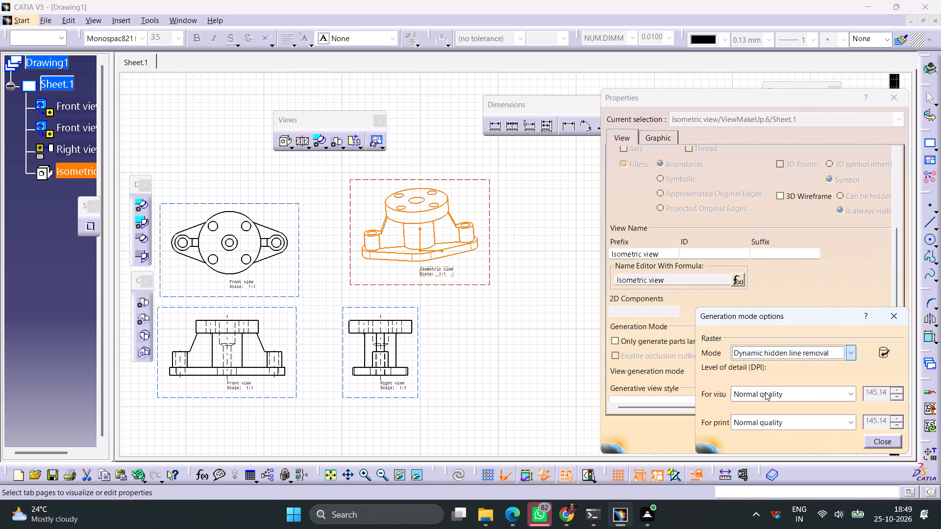
pyautogui.click(842, 388)
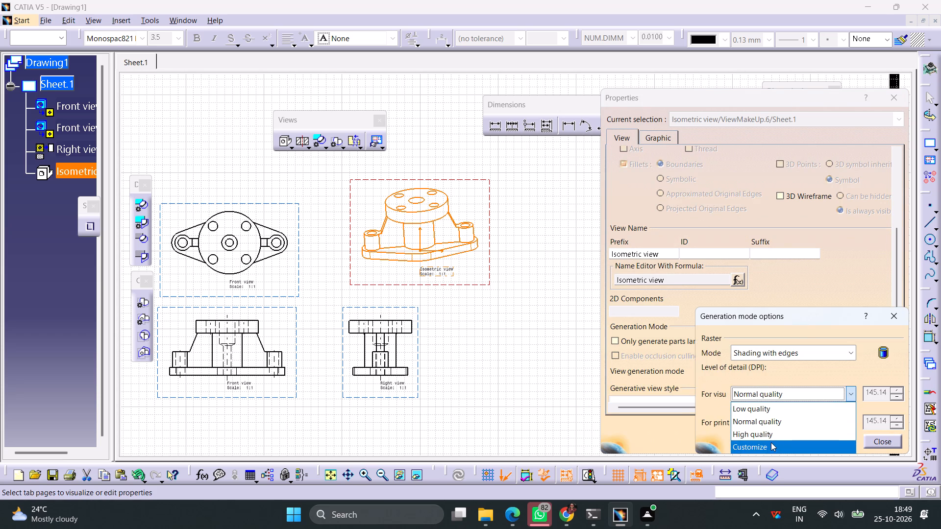
pyautogui.click(772, 431)
pyautogui.click(872, 443)
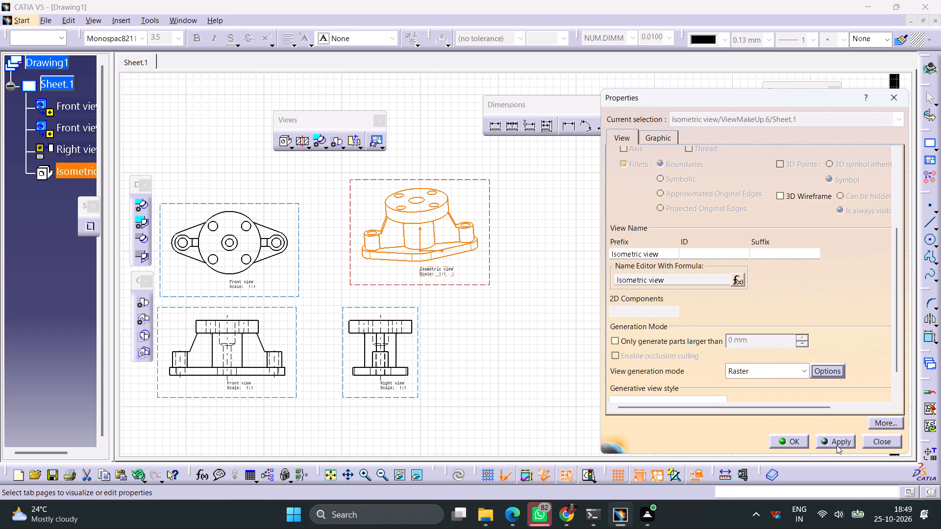
pyautogui.click(829, 444)
pyautogui.click(802, 442)
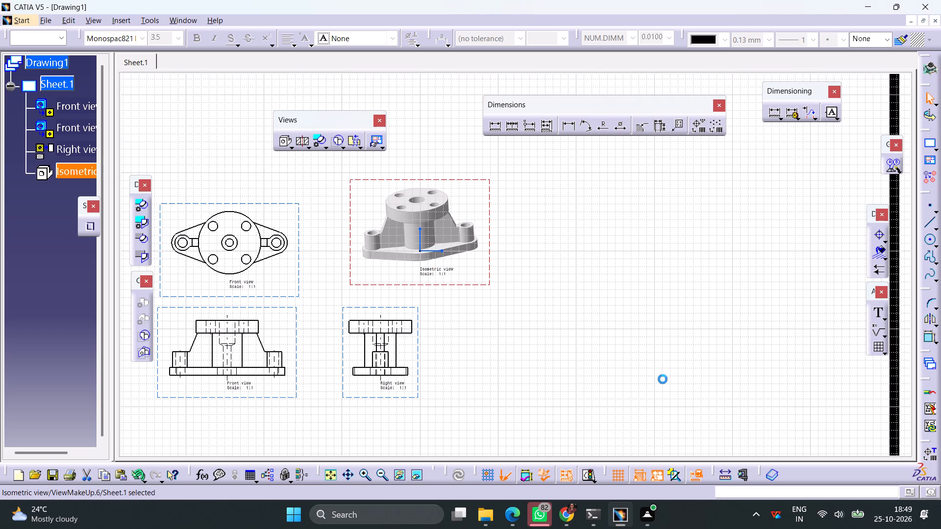
pyautogui.click(572, 311)
# Add diameter dimensions to the flange's outer circle and its upper-left bolt hole in the top-down view.
pyautogui.keyDown('ctrl'); pyautogui.moveTo(530, 228); pyautogui.dragTo(530, 241, button='middle'); pyautogui.keyUp('ctrl')
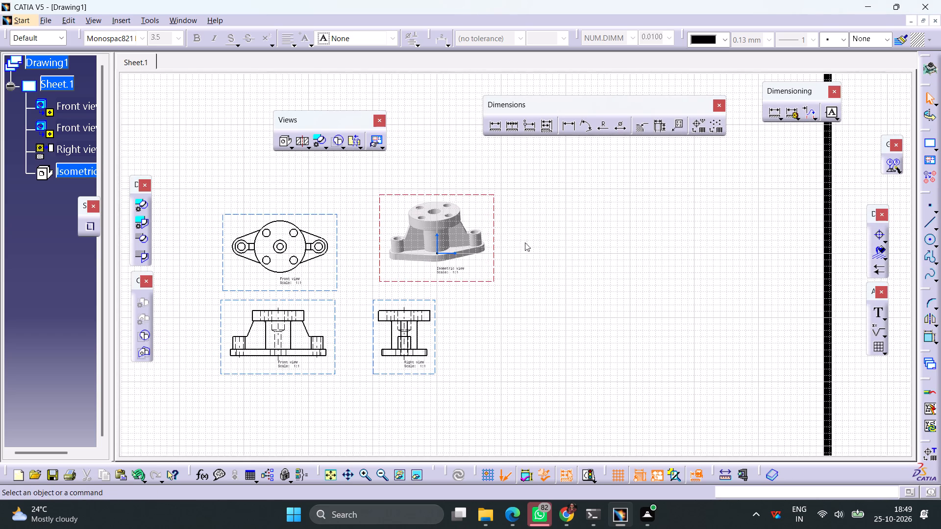
pyautogui.moveTo(509, 286); pyautogui.dragTo(741, 278, button='middle')
pyautogui.keyDown('ctrl'); pyautogui.moveTo(510, 231); pyautogui.dragTo(514, 181, button='middle'); pyautogui.keyUp('ctrl')
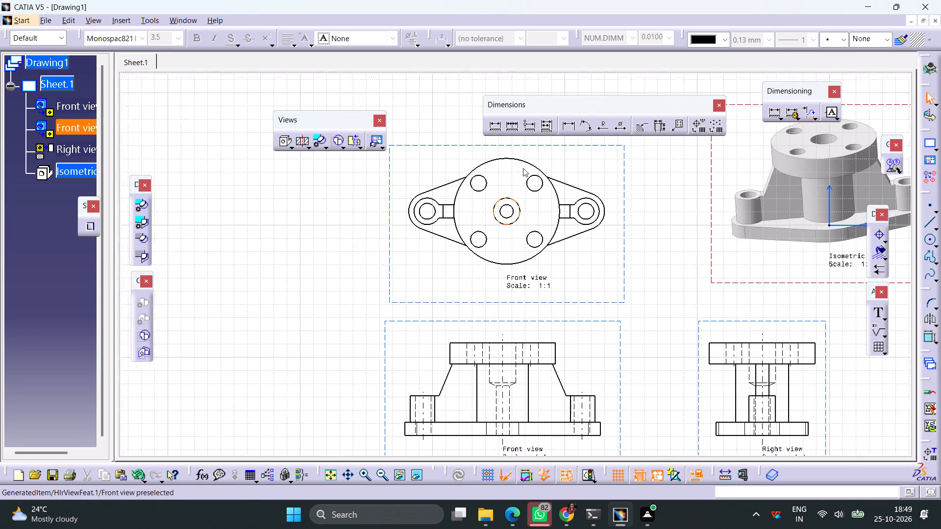
pyautogui.click(621, 122)
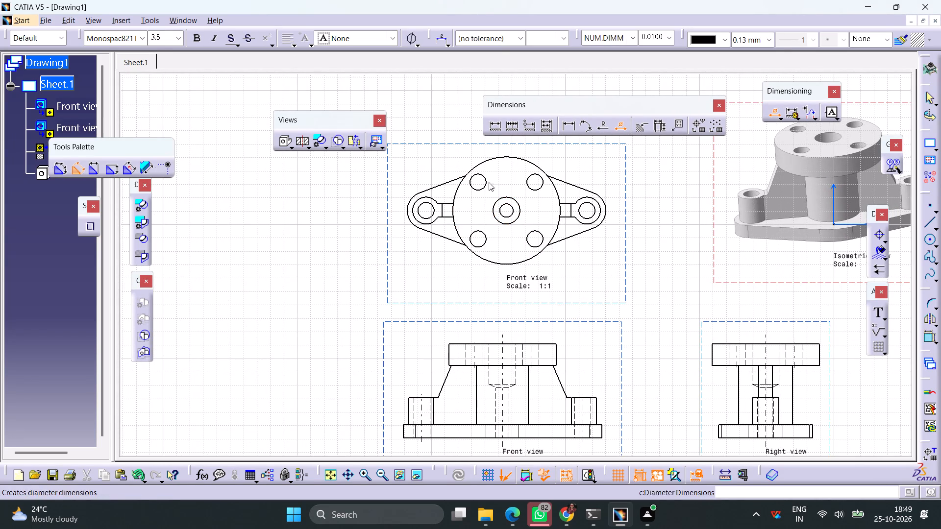
pyautogui.click(481, 163)
pyautogui.click(449, 153)
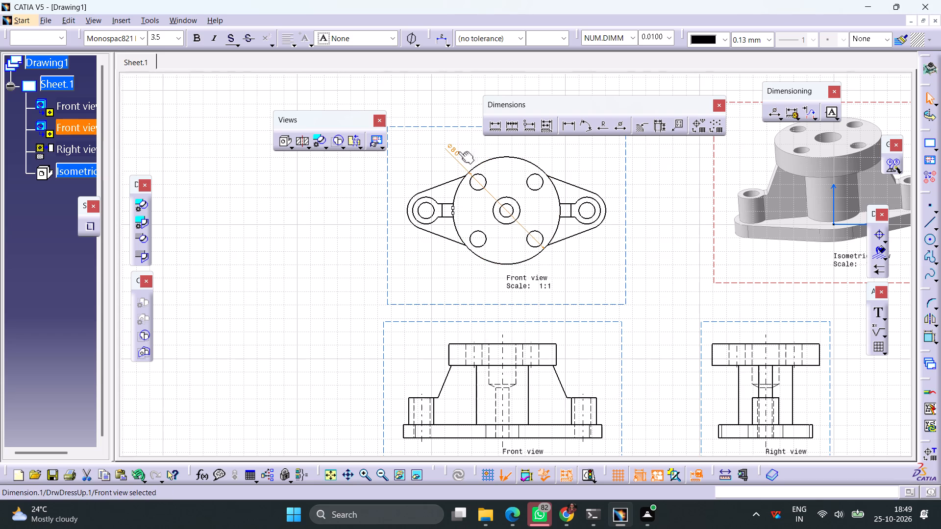
pyautogui.click(620, 126)
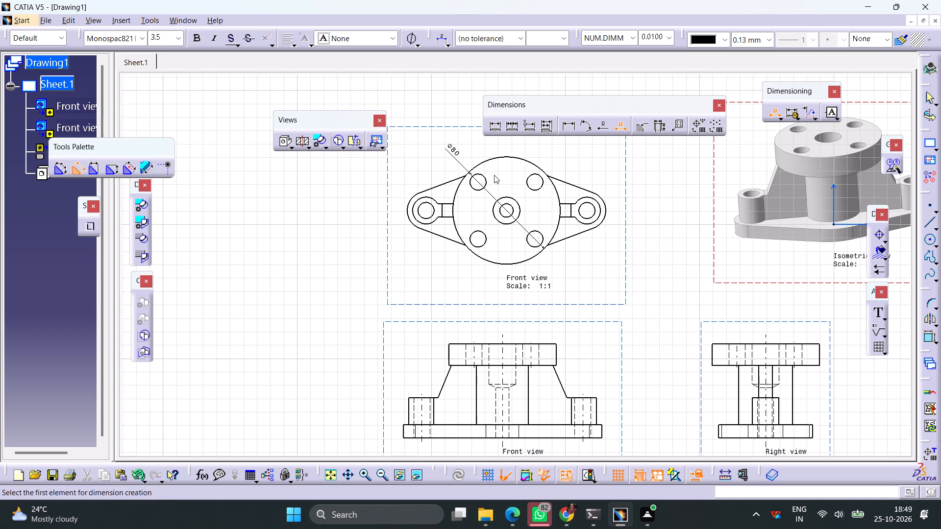
pyautogui.click(486, 182)
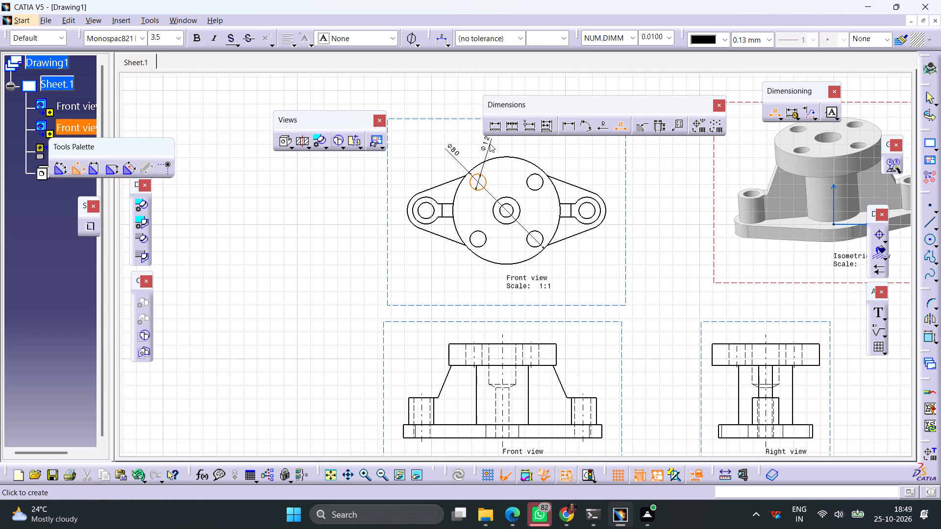
pyautogui.click(490, 144)
# Dimension the right lug in the top-down view with its end radius, boss diameter and hole diameter.
pyautogui.moveTo(558, 164); pyautogui.dragTo(520, 196, button='middle')
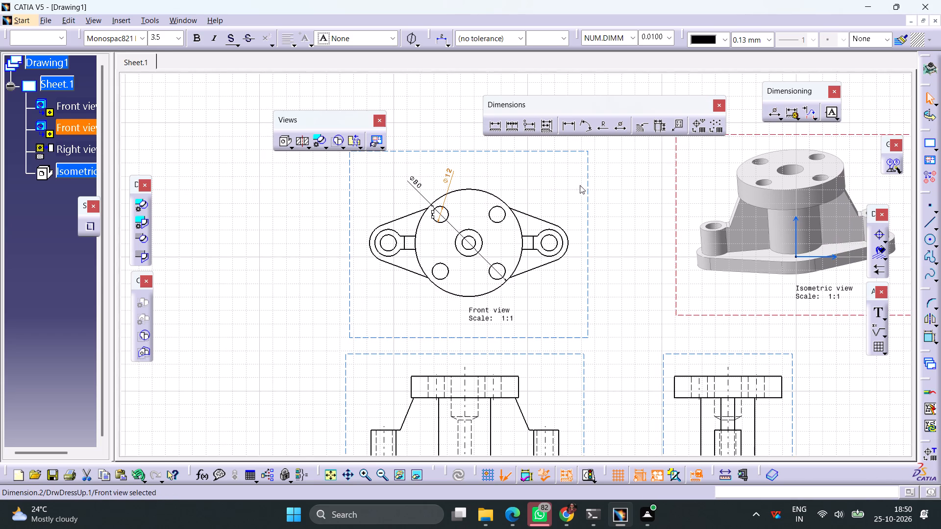
pyautogui.click(600, 129)
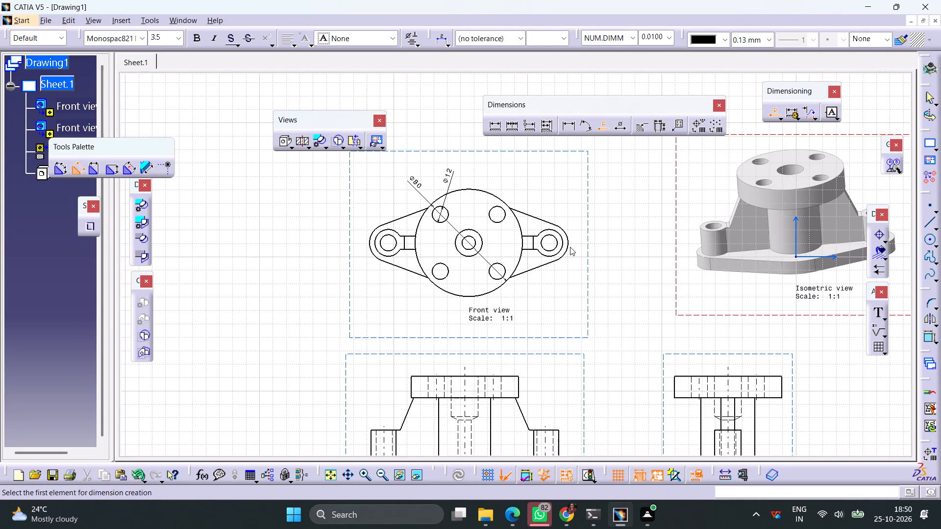
pyautogui.click(568, 249)
pyautogui.click(578, 263)
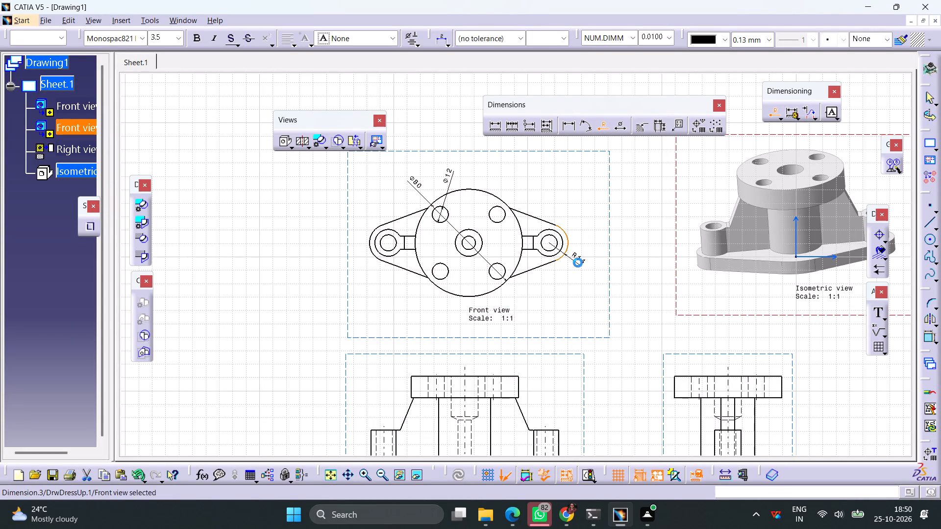
pyautogui.click(617, 129)
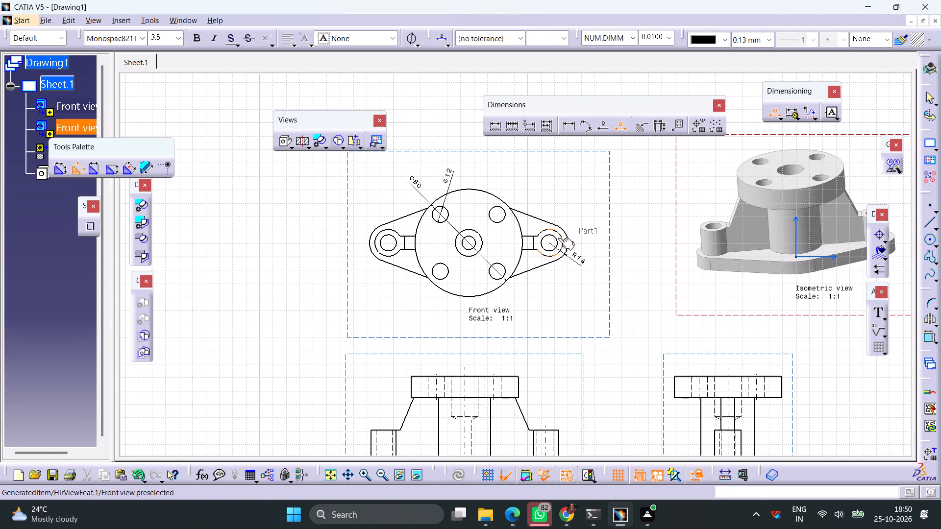
pyautogui.click(564, 238)
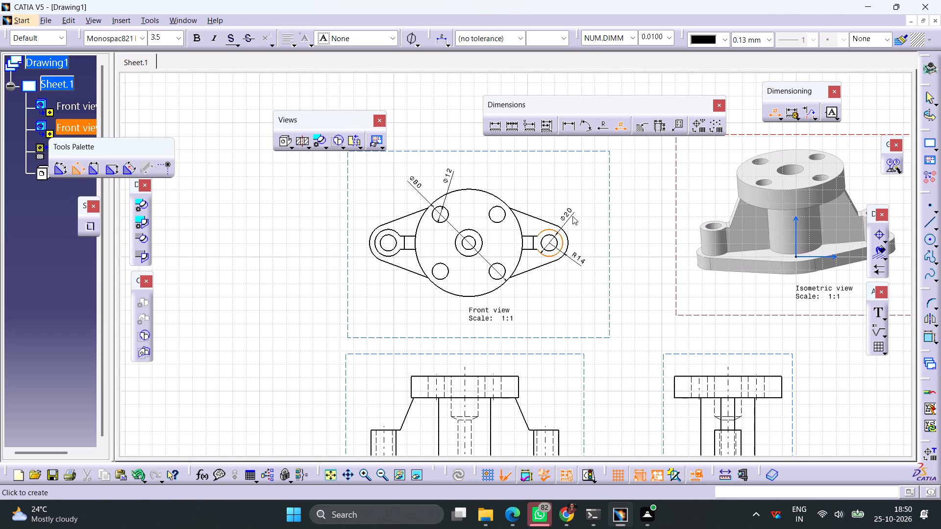
pyautogui.click(575, 214)
pyautogui.click(618, 126)
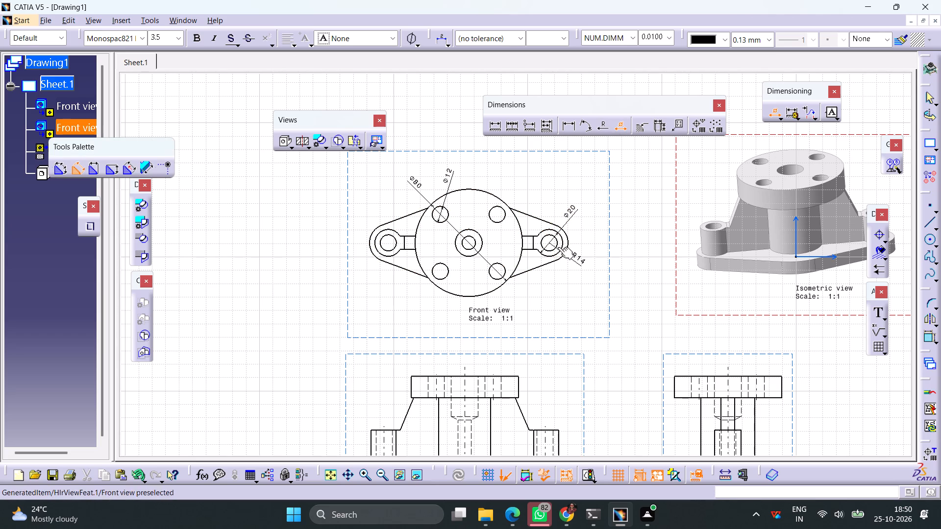
pyautogui.click(558, 247)
pyautogui.click(588, 232)
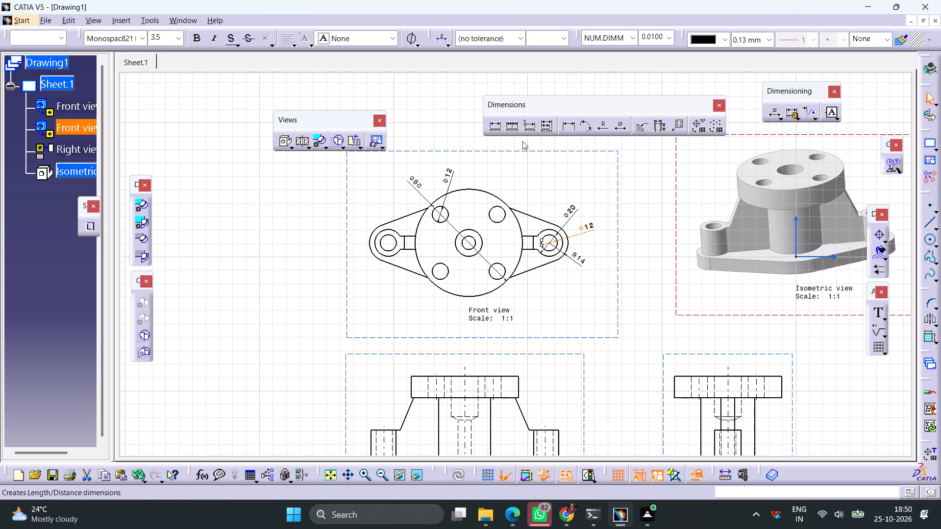
# Dimension the left stiffener's thickness in the top-down view, placing the dimension outside the left lug.
pyautogui.click(493, 130)
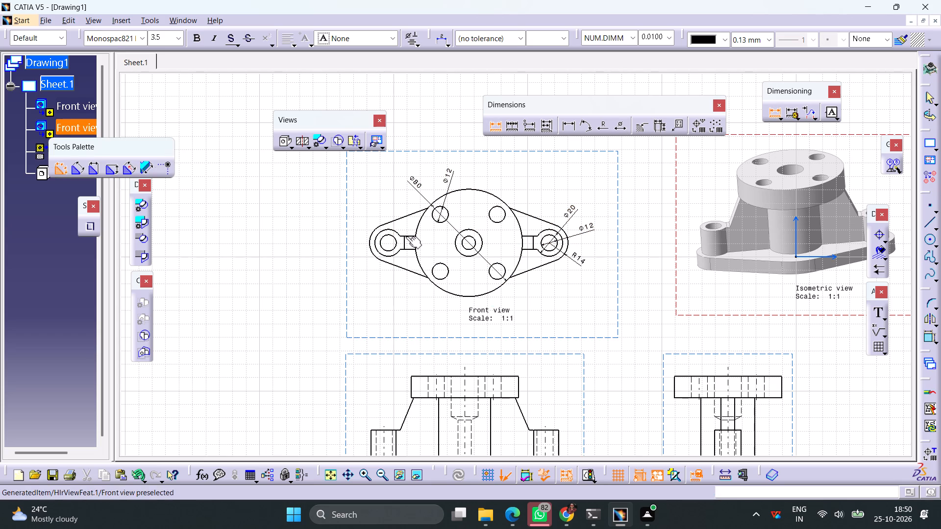
pyautogui.click(406, 236)
pyautogui.click(409, 248)
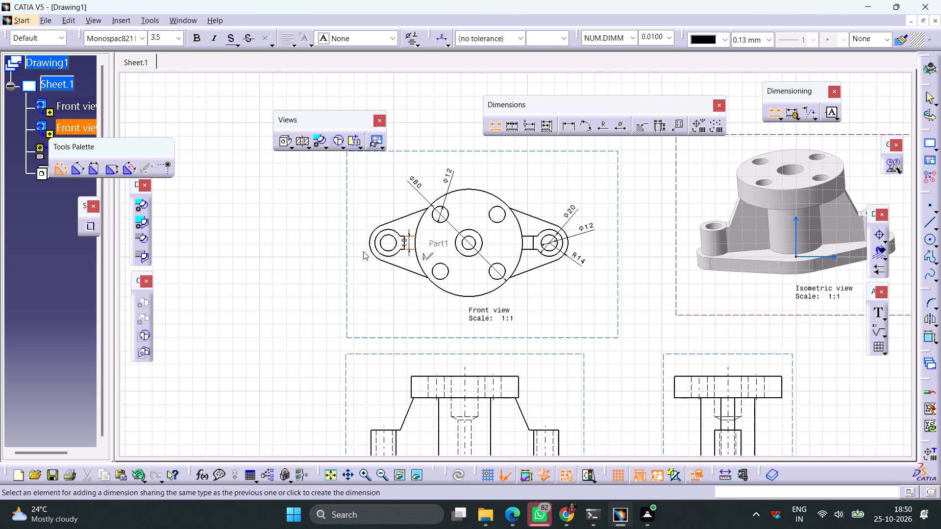
pyautogui.click(342, 272)
# Dimension the flange thickness, the right lug boss height and the base plate thickness in the front elevation view.
pyautogui.keyDown('ctrl'); pyautogui.moveTo(396, 292); pyautogui.dragTo(396, 318, button='middle'); pyautogui.keyUp('ctrl')
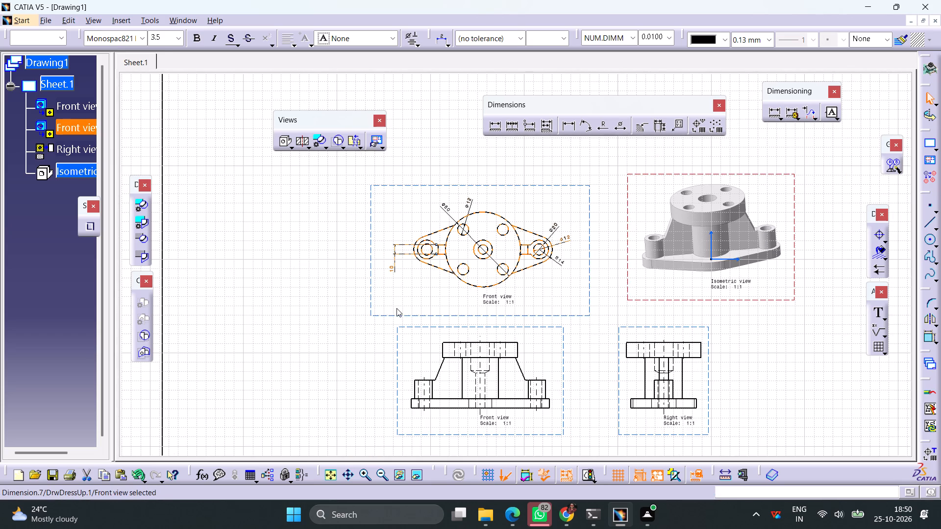
pyautogui.moveTo(396, 309); pyautogui.dragTo(400, 257, button='middle')
pyautogui.click(488, 133)
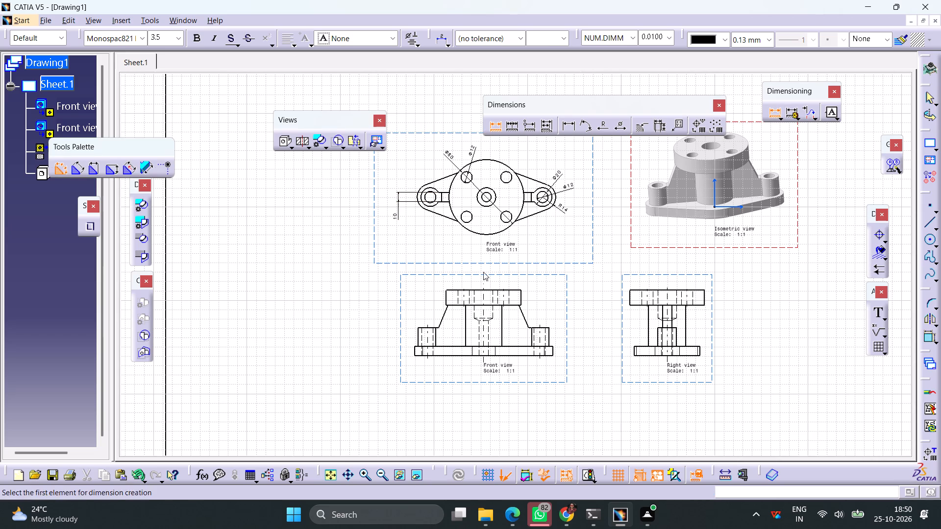
pyautogui.click(447, 293)
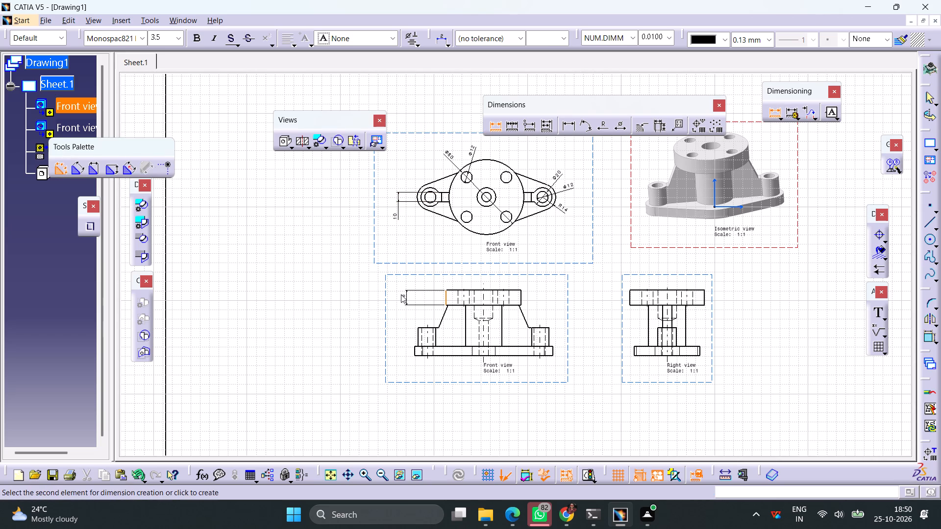
pyautogui.click(401, 294)
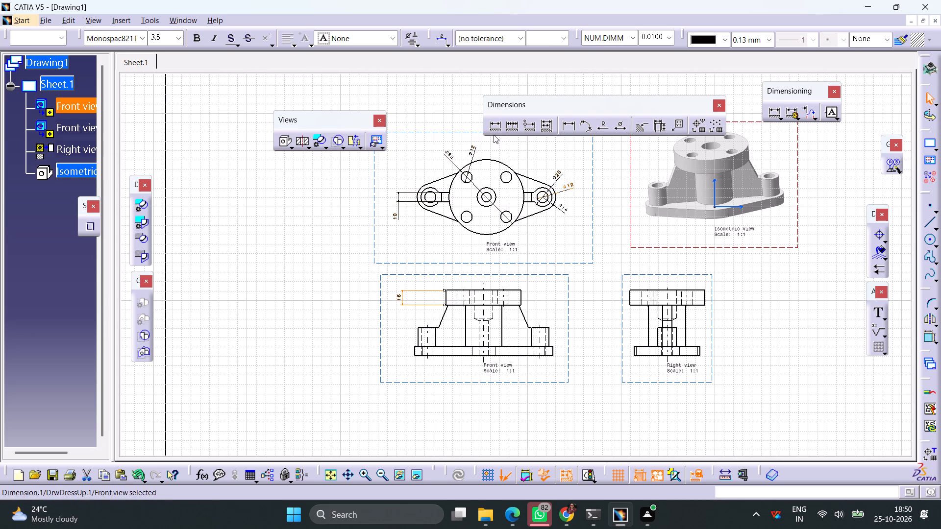
pyautogui.click(494, 132)
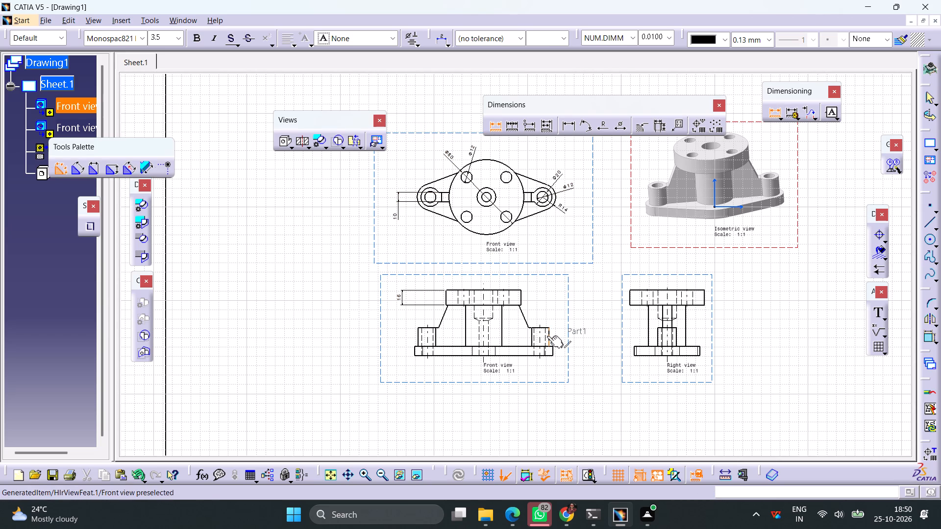
pyautogui.click(547, 336)
pyautogui.click(557, 336)
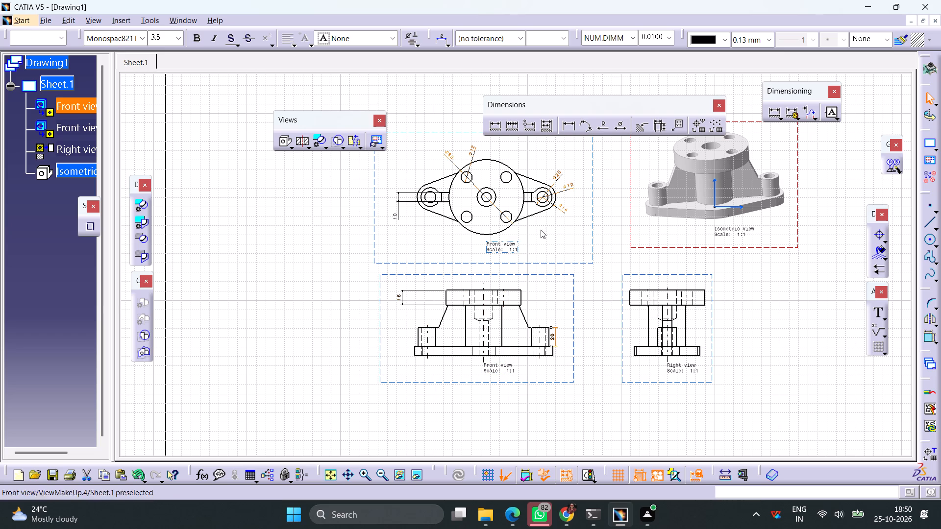
pyautogui.click(492, 133)
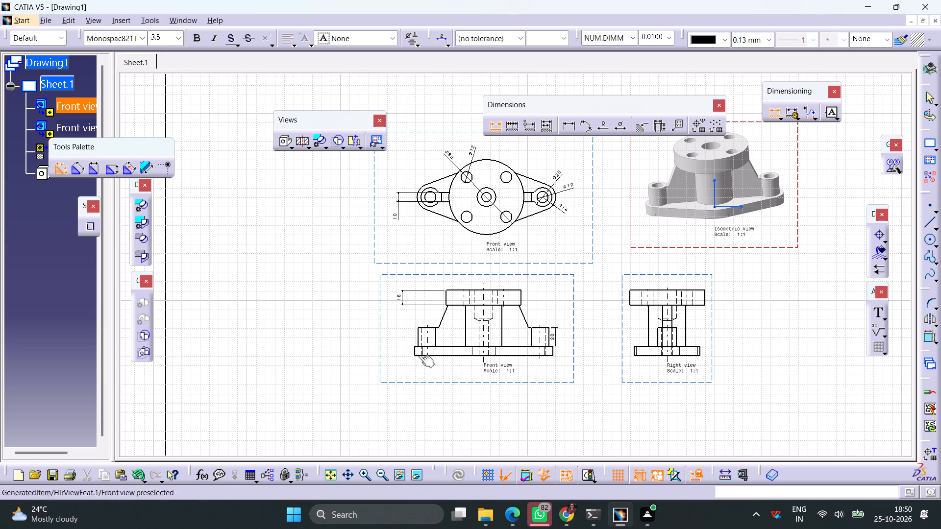
pyautogui.click(412, 351)
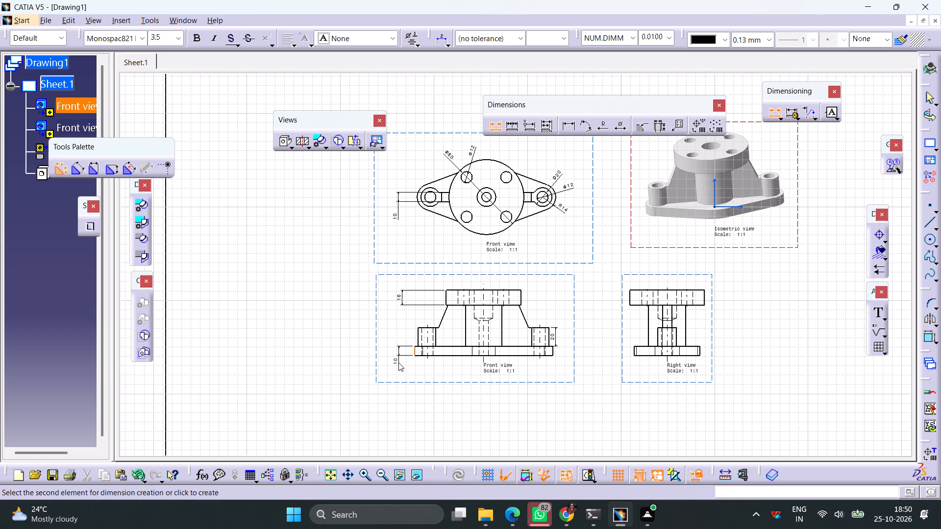
pyautogui.click(398, 362)
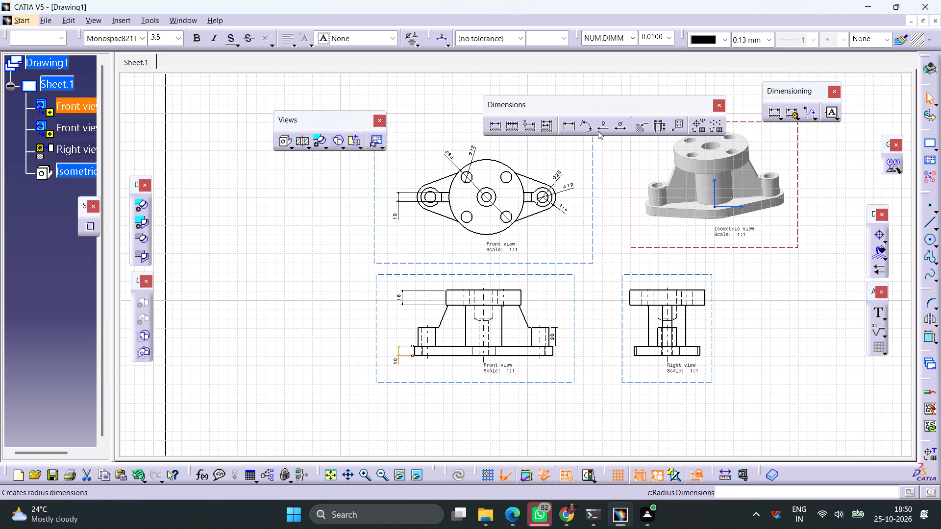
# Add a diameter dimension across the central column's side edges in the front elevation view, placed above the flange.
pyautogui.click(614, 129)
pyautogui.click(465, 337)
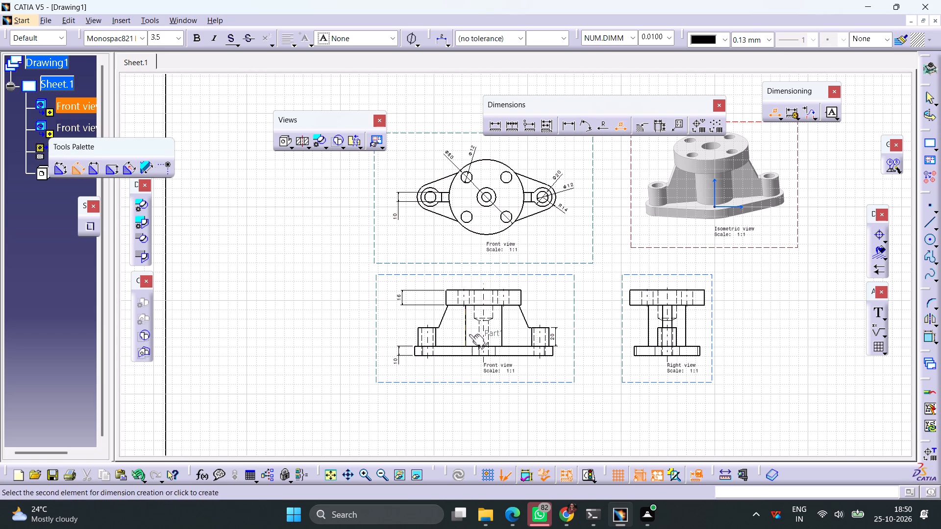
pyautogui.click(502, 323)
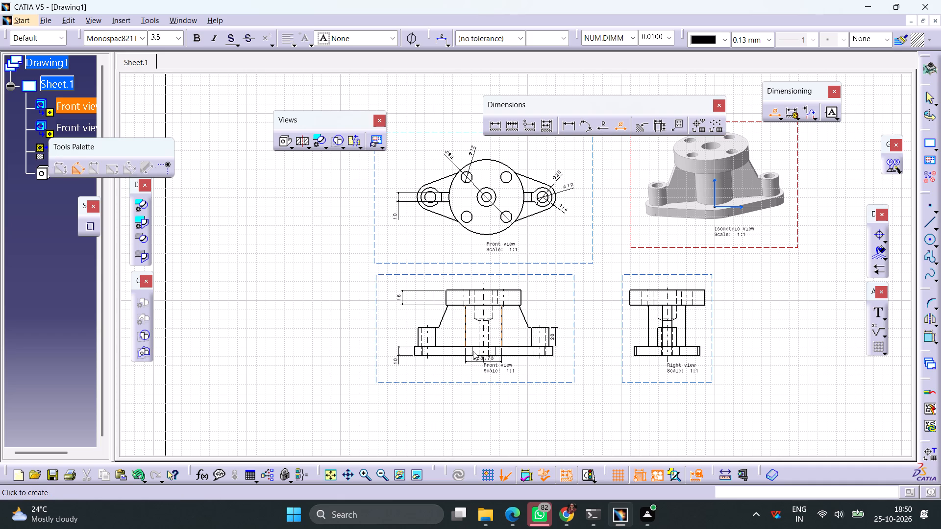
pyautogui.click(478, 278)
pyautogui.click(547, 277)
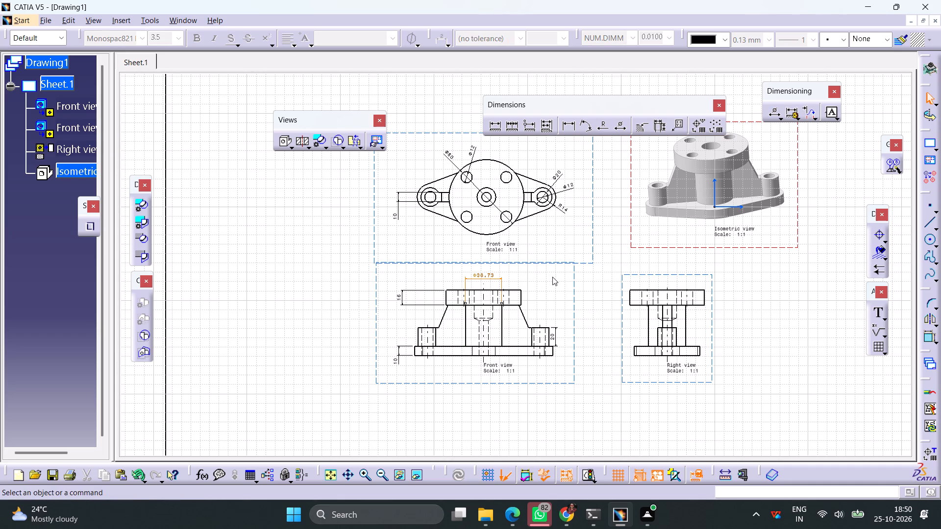
# Activate the top-down view and enable Hidden Lines, Center Line and Axis in its dress-up properties.
pyautogui.rightClick(592, 240)
pyautogui.click(660, 426)
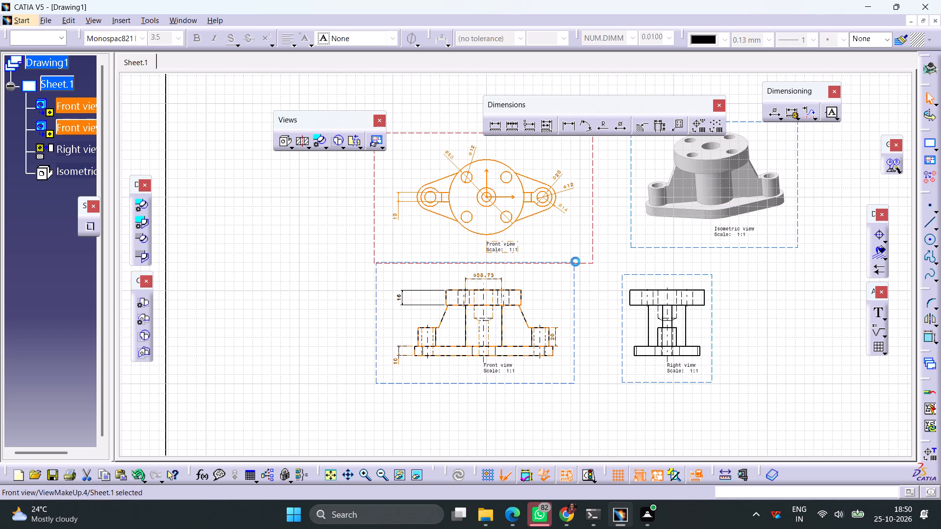
pyautogui.rightClick(593, 234)
pyautogui.click(630, 285)
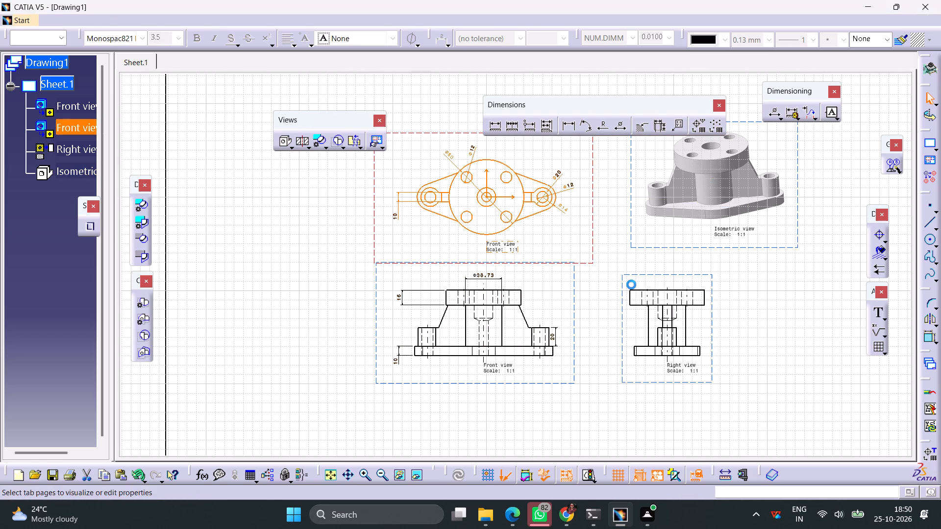
pyautogui.click(653, 260)
pyautogui.click(701, 259)
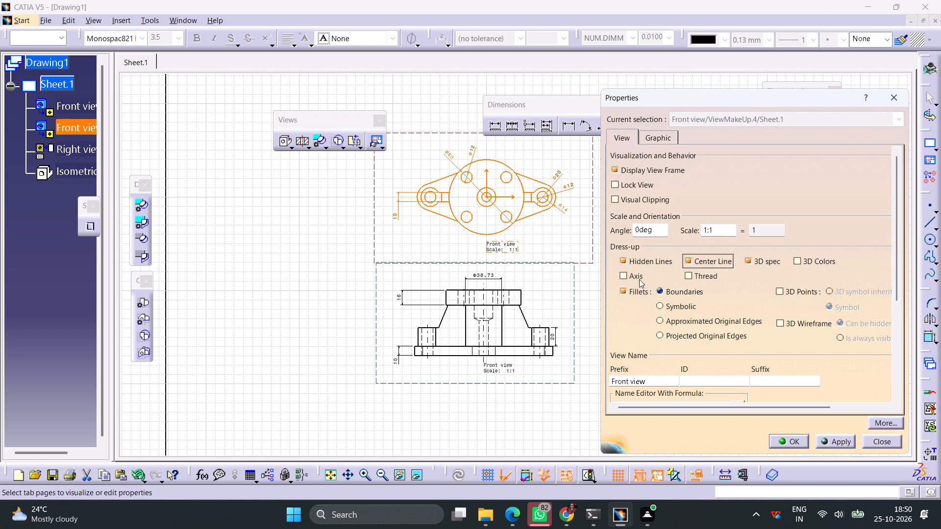
pyautogui.click(638, 277)
pyautogui.click(829, 441)
pyautogui.click(784, 441)
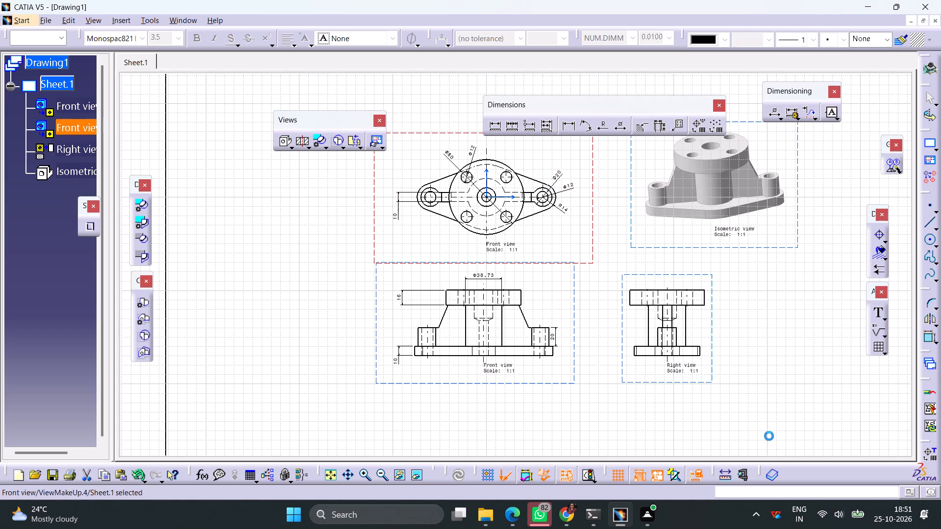
# Dimension the diameter of the central column's hidden circle in the top-down view, placing it outside the lower-right outline.
pyautogui.click(614, 126)
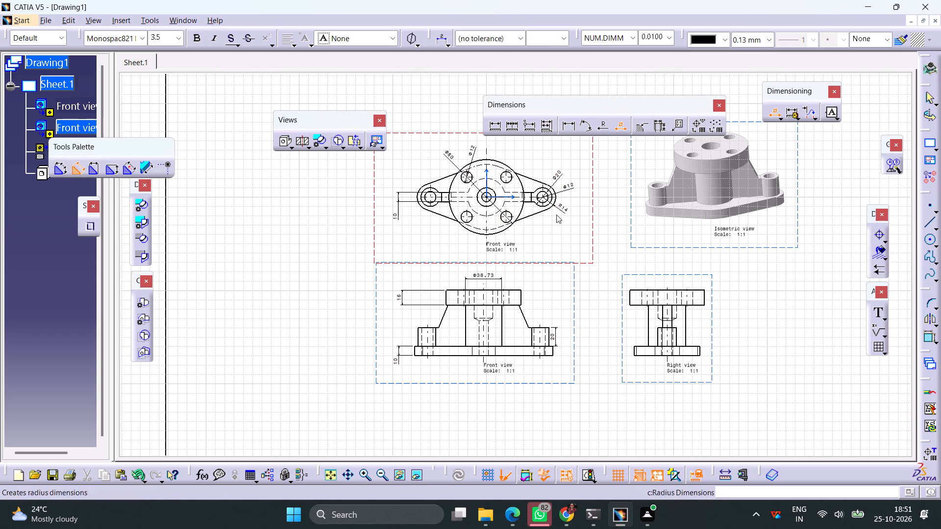
pyautogui.click(502, 204)
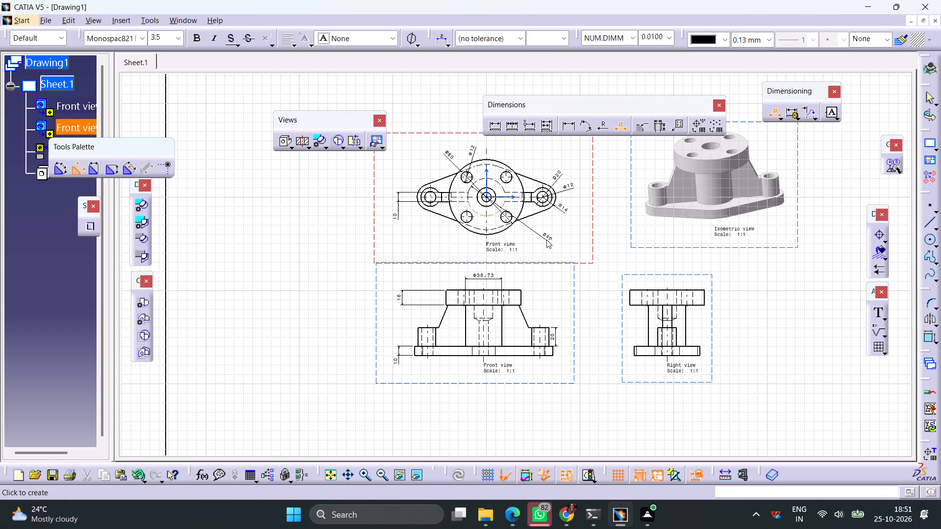
pyautogui.click(546, 240)
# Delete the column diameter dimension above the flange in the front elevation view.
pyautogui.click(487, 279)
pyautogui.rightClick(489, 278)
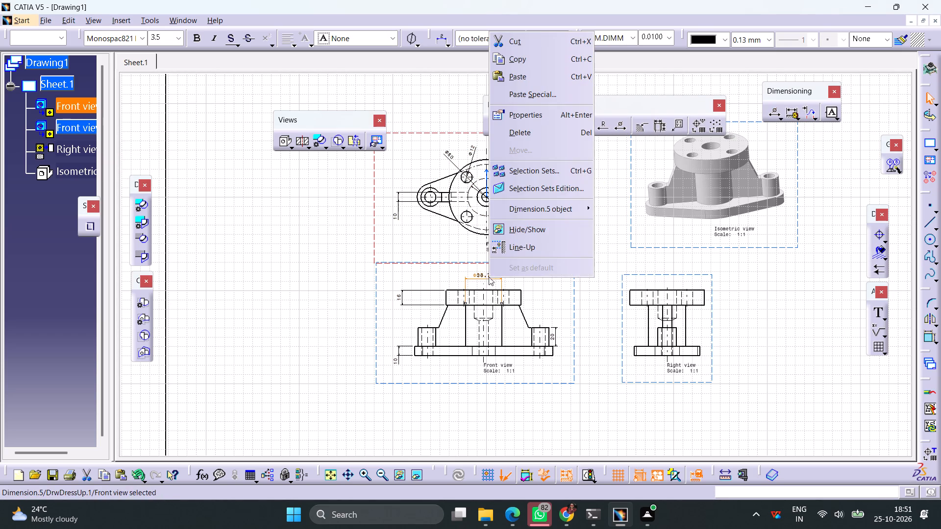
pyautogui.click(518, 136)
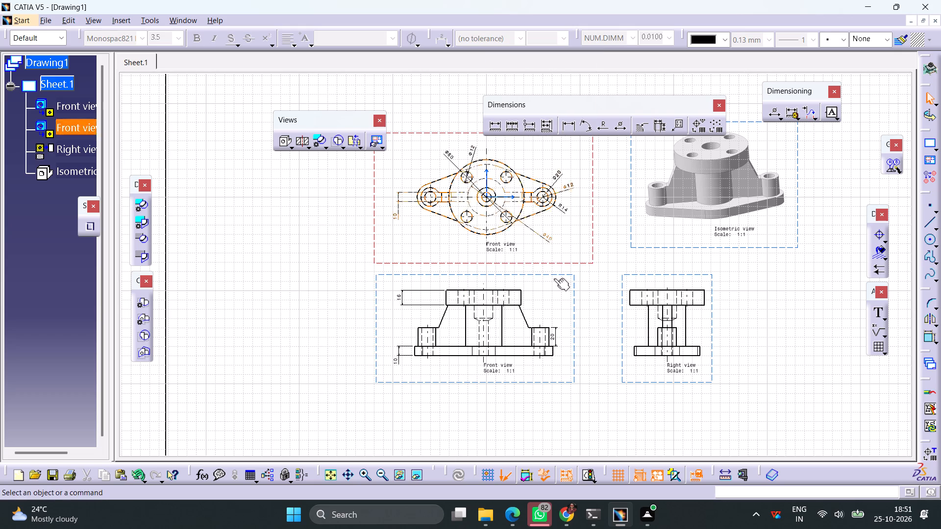
# Dimension the depth of the central hole's wide bore and the height of its conical transition in the front elevation view.
pyautogui.keyDown('ctrl'); pyautogui.moveTo(539, 303); pyautogui.dragTo(540, 271, button='middle'); pyautogui.keyUp('ctrl')
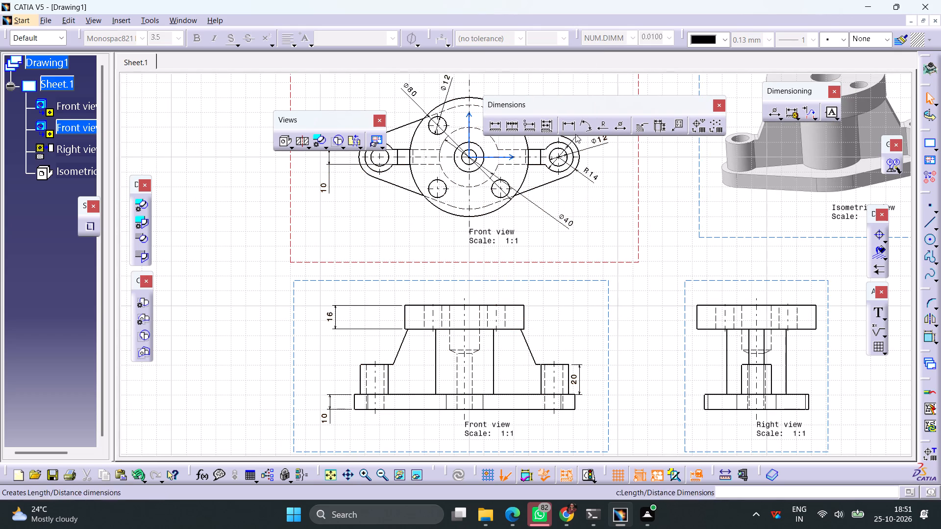
pyautogui.click(497, 130)
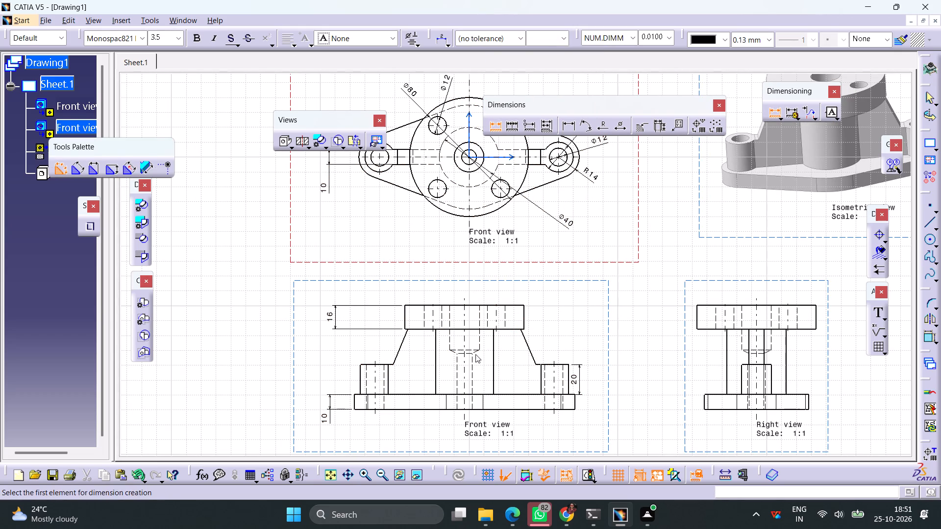
pyautogui.click(450, 337)
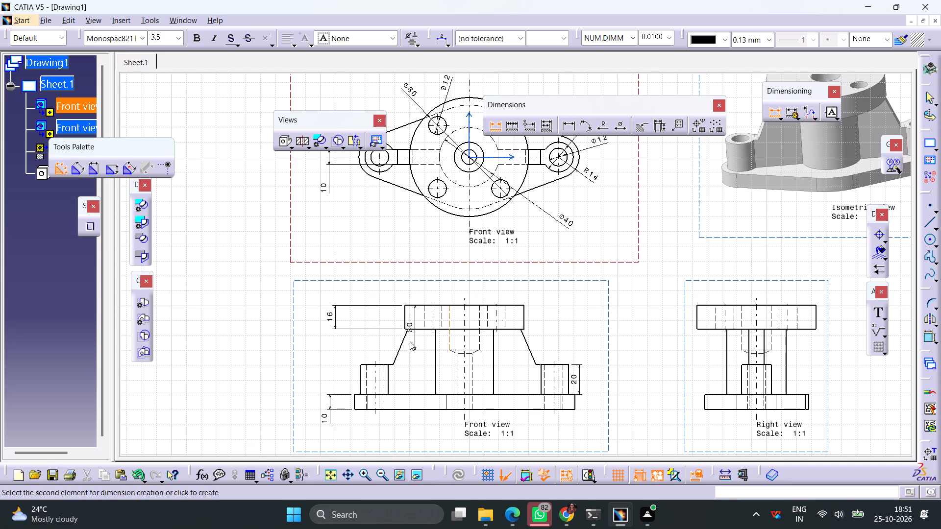
pyautogui.click(386, 341)
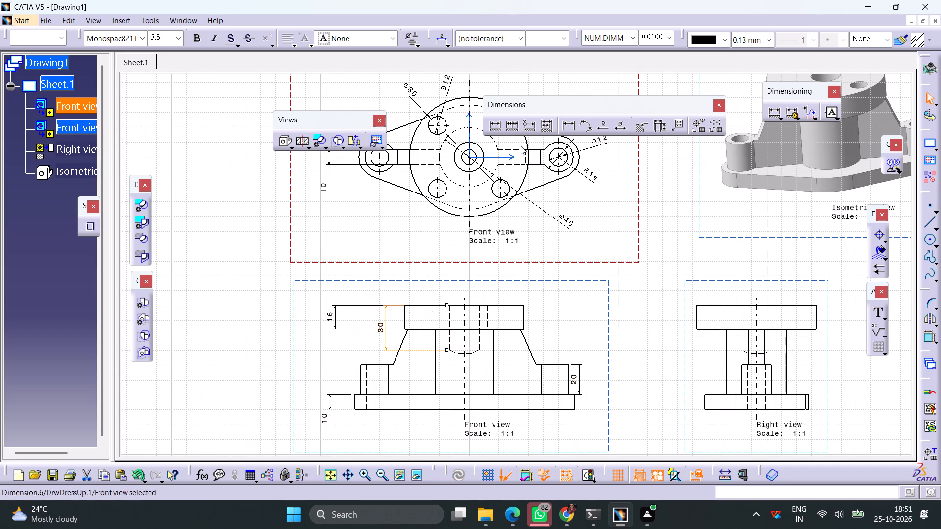
pyautogui.click(494, 128)
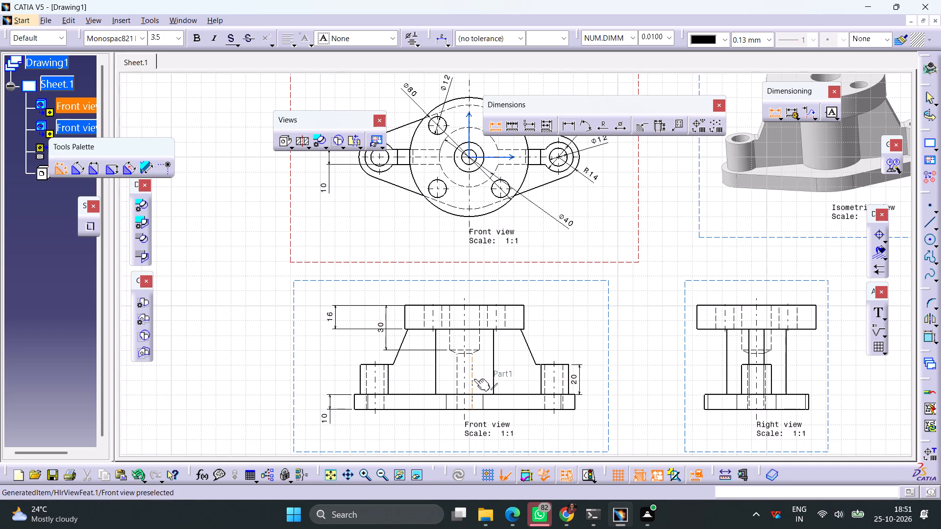
pyautogui.keyDown('ctrl'); pyautogui.moveTo(478, 354); pyautogui.dragTo(482, 299, button='middle'); pyautogui.keyUp('ctrl')
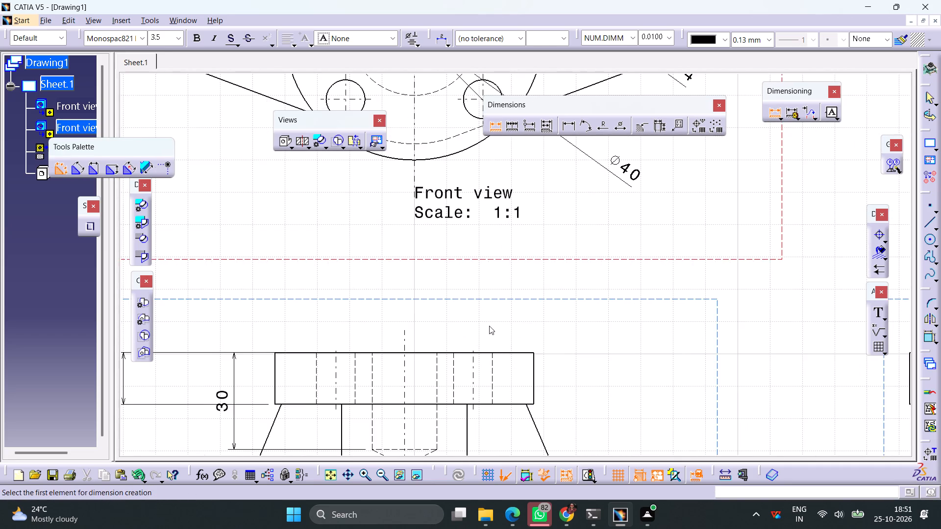
pyautogui.moveTo(490, 326); pyautogui.dragTo(495, 146, button='middle')
pyautogui.click(424, 269)
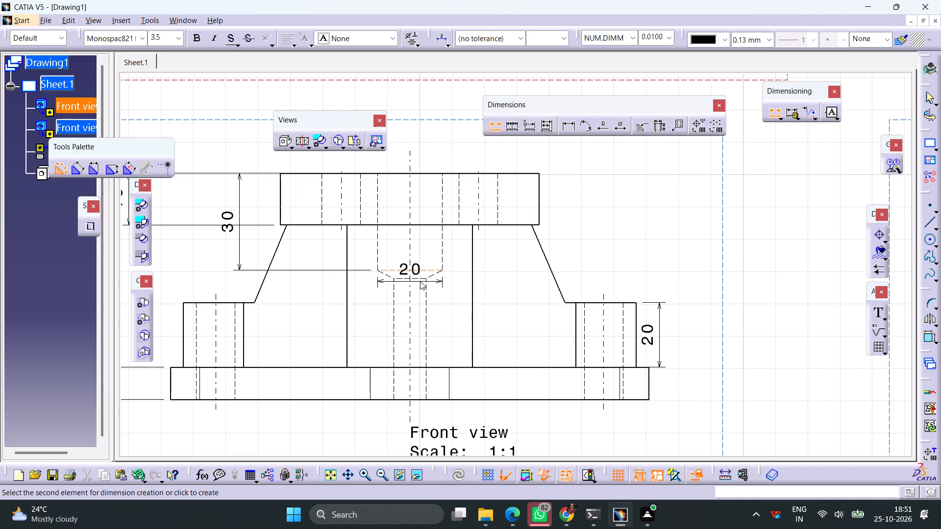
pyautogui.click(421, 277)
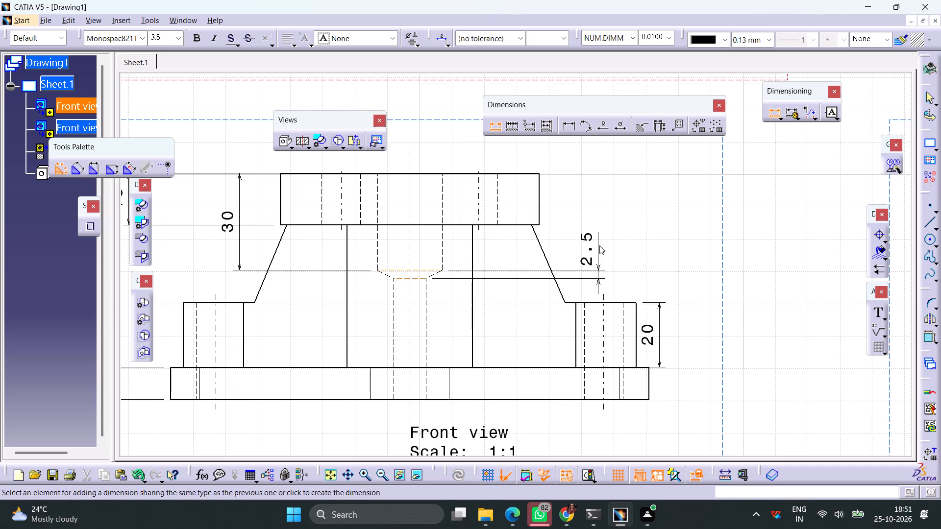
pyautogui.click(599, 245)
# Add a horizontal dimension from the left lug's hole to the right lug in the top-down view, placed below the outline.
pyautogui.keyDown('ctrl'); pyautogui.moveTo(630, 236); pyautogui.dragTo(632, 279, button='middle'); pyautogui.keyUp('ctrl')
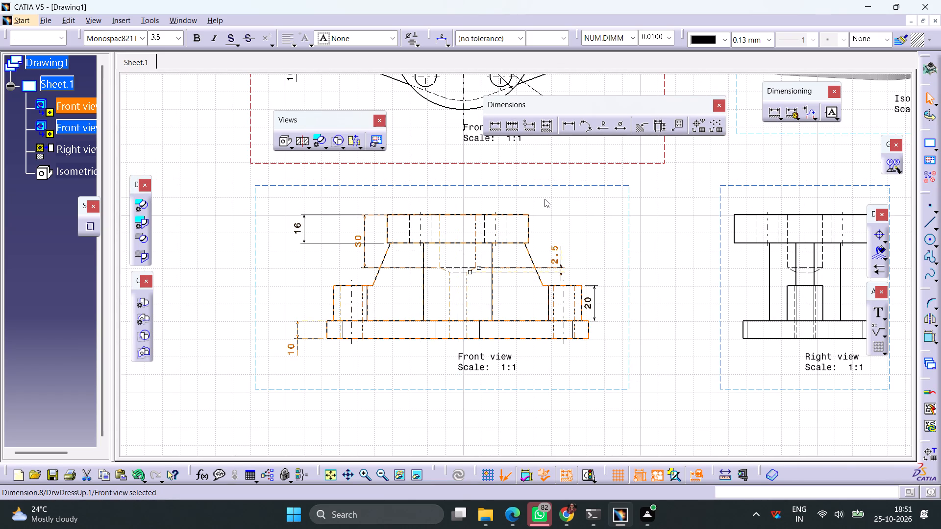
pyautogui.click(493, 130)
pyautogui.keyDown('ctrl'); pyautogui.moveTo(582, 197); pyautogui.dragTo(583, 220, button='middle'); pyautogui.keyUp('ctrl')
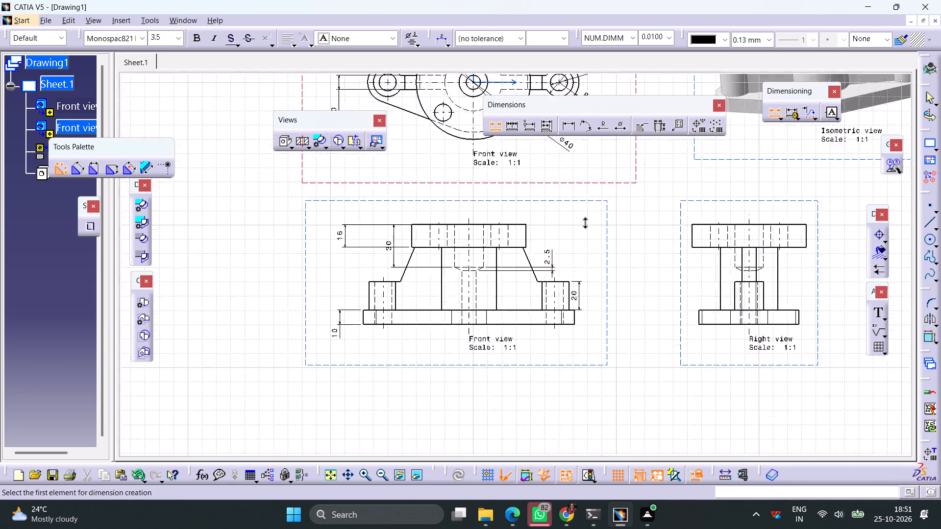
pyautogui.keyDown('ctrl'); pyautogui.moveTo(583, 220); pyautogui.dragTo(585, 253, button='middle'); pyautogui.keyUp('ctrl')
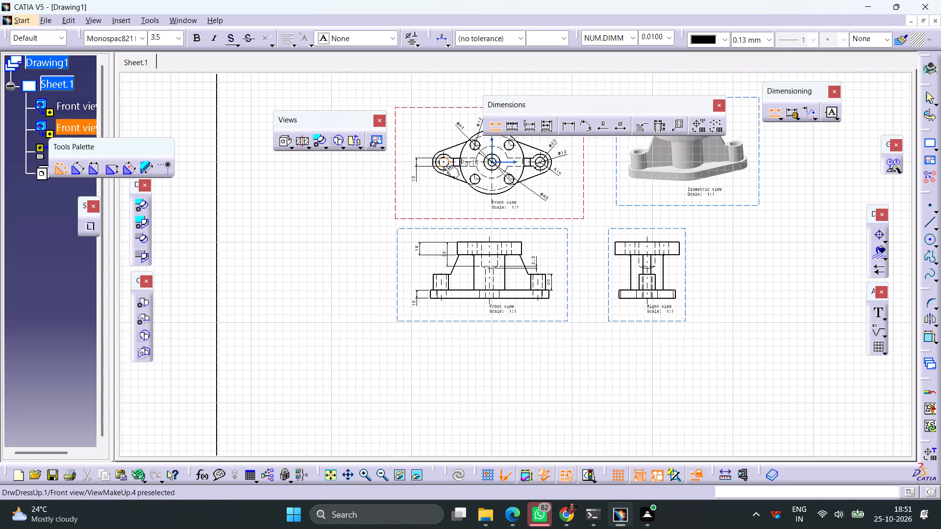
pyautogui.click(444, 166)
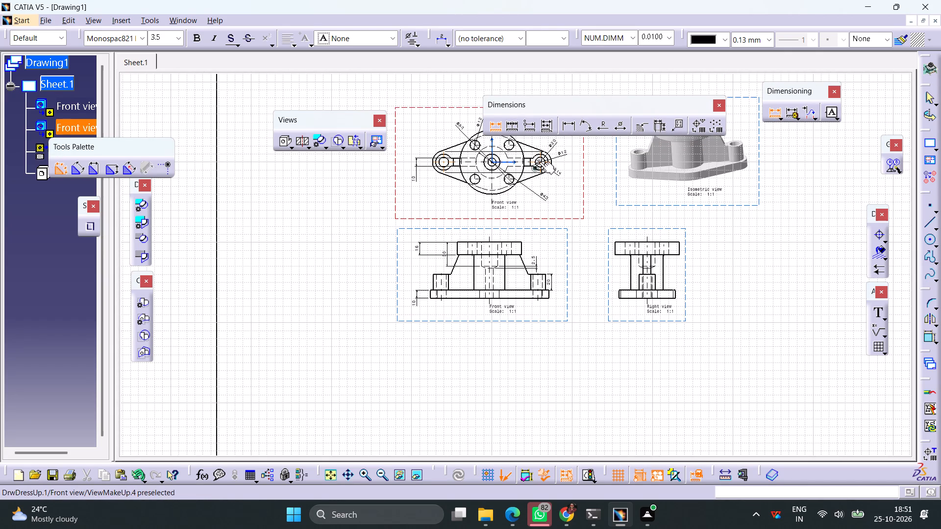
pyautogui.click(539, 162)
pyautogui.click(471, 208)
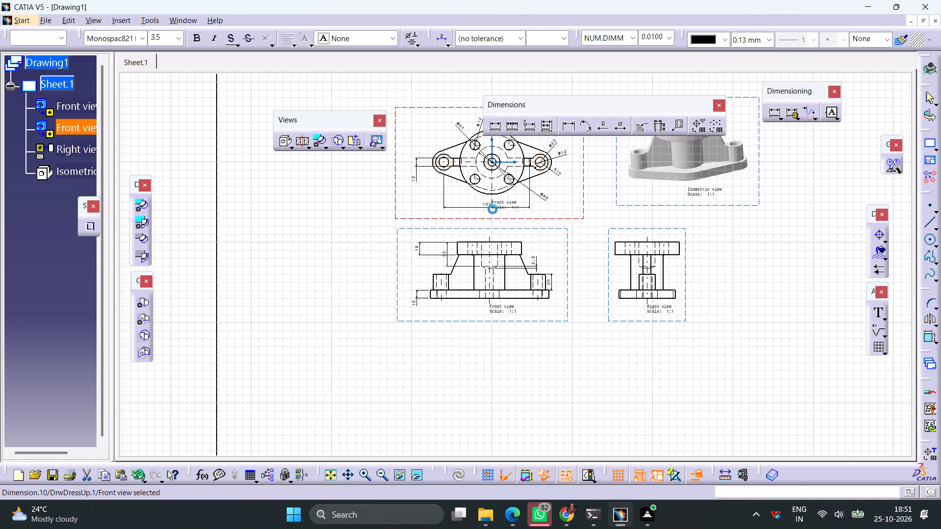
# Save the drawing as Drawing1 in CATDrawing format in the internship folder, without saving the modified part it points to.
pyautogui.keyDown('ctrl'); pyautogui.moveTo(703, 239); pyautogui.dragTo(705, 293, button='middle'); pyautogui.keyUp('ctrl')
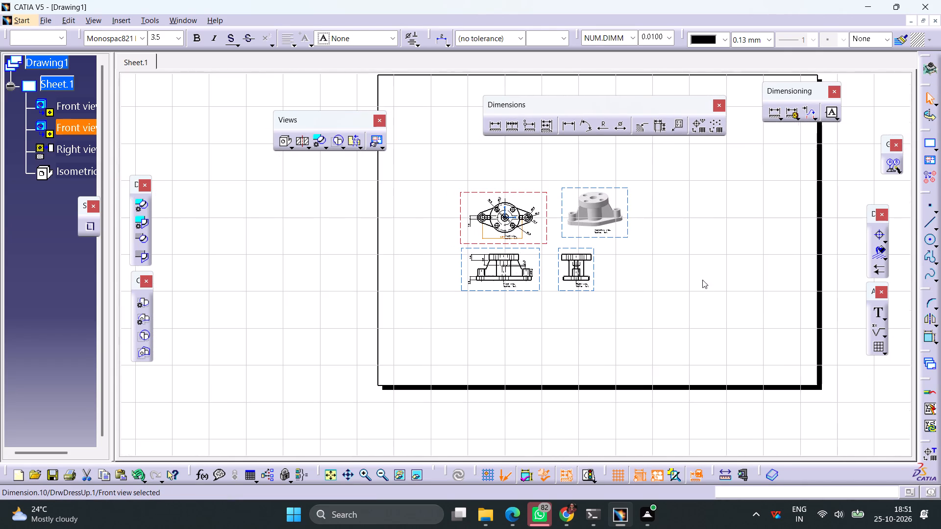
pyautogui.click(48, 20)
pyautogui.click(92, 130)
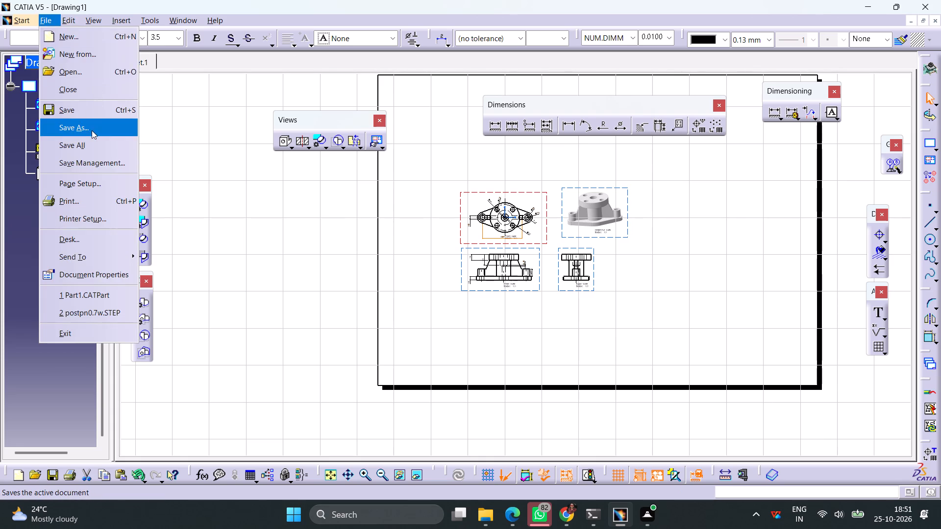
pyautogui.click(642, 363)
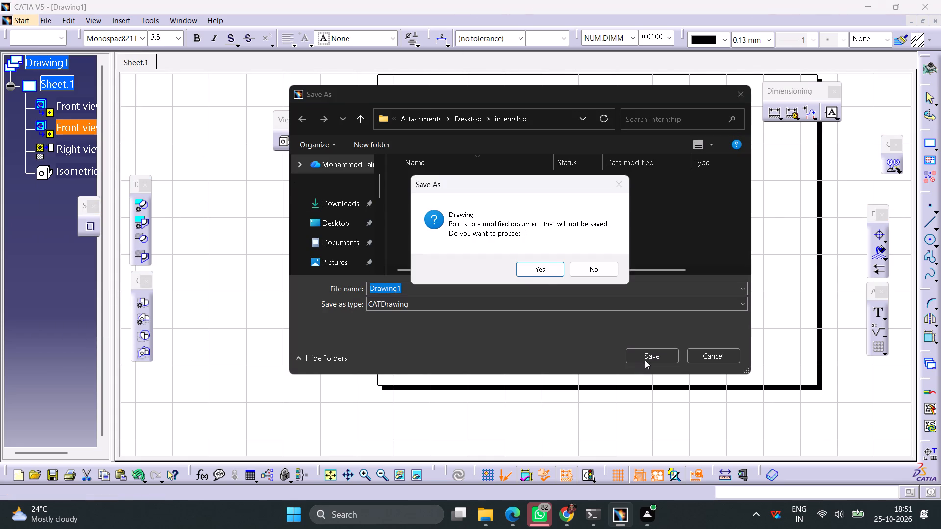
pyautogui.click(533, 267)
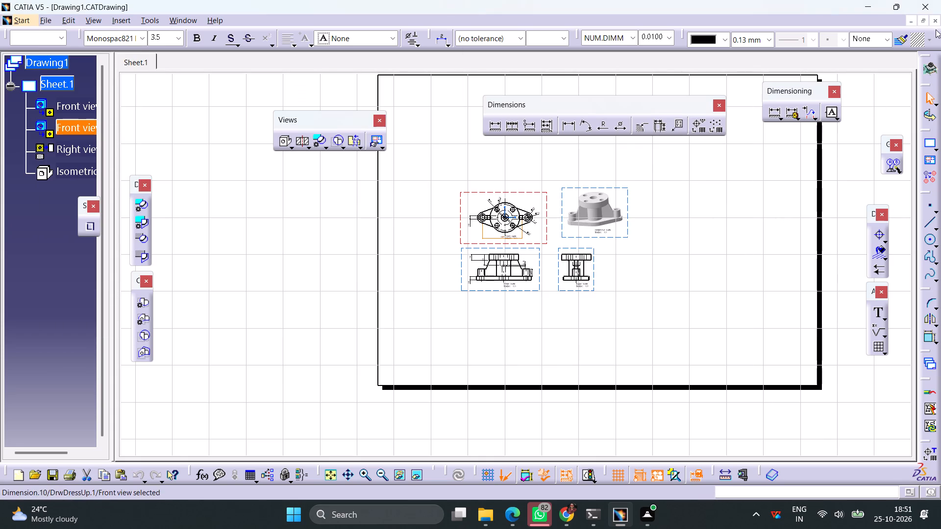
# Close the drawing and the part, discarding the changes made to Part1.
pyautogui.click(932, 21)
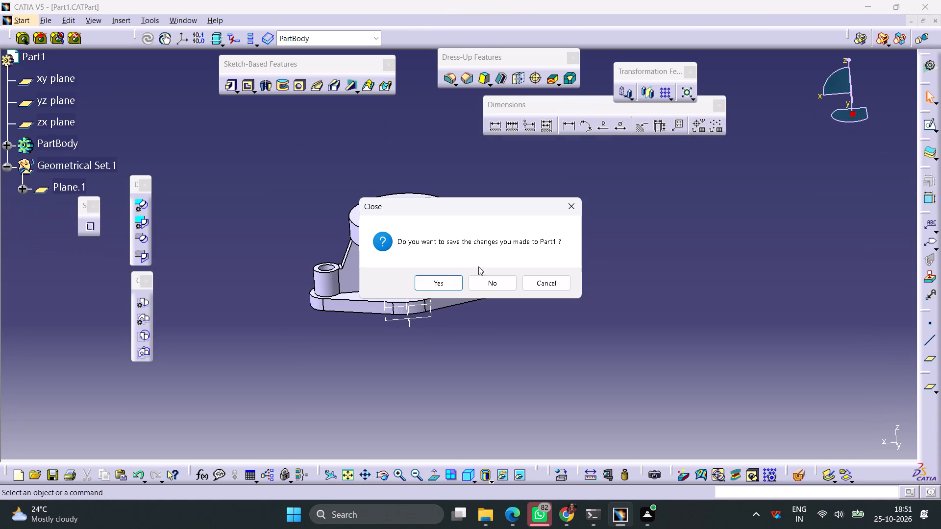
pyautogui.click(483, 283)
pyautogui.click(939, 20)
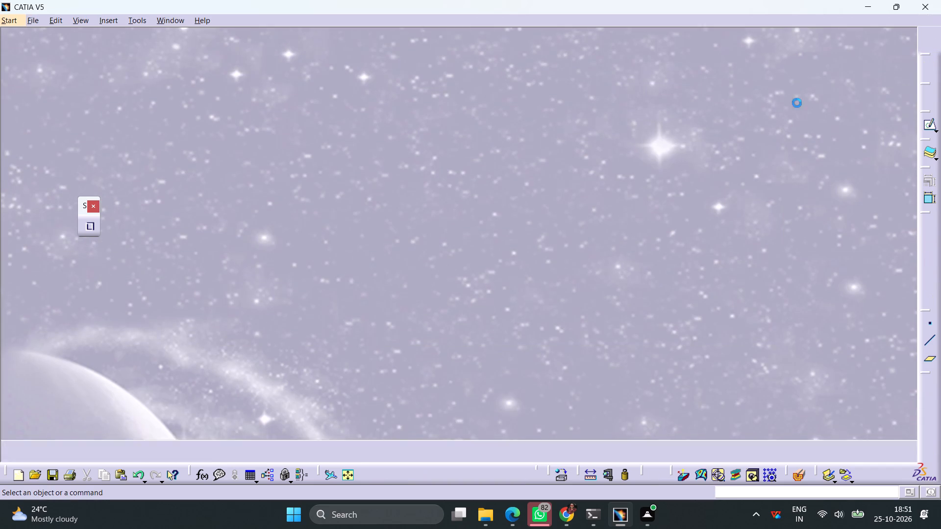
# Stop the macro recording.
pyautogui.click(89, 224)
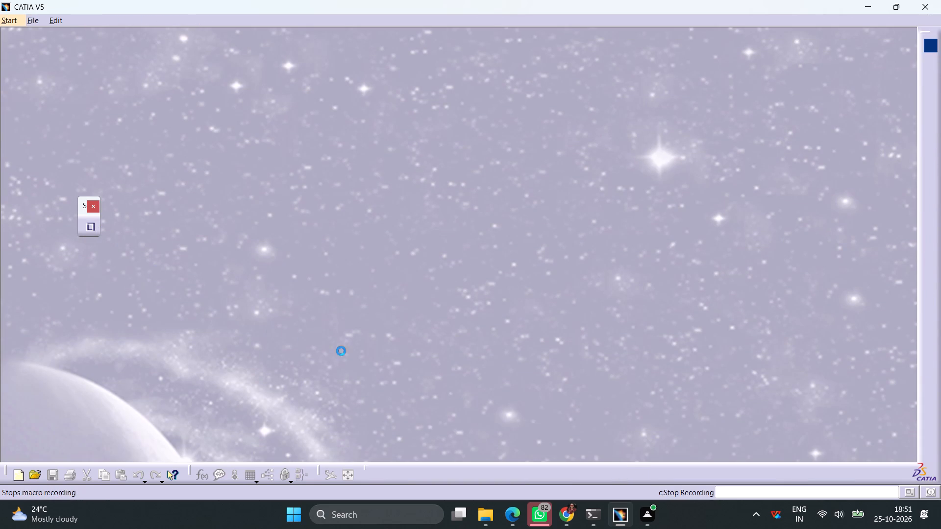